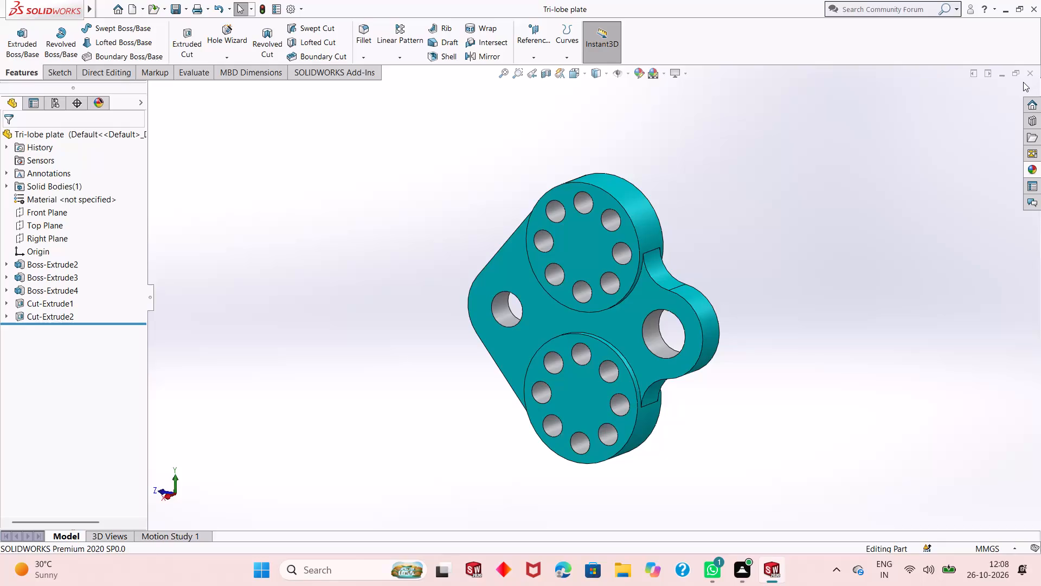
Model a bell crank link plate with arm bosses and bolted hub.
Close the Tri-lobe plate document and create a new part.
left_click(1034, 72)
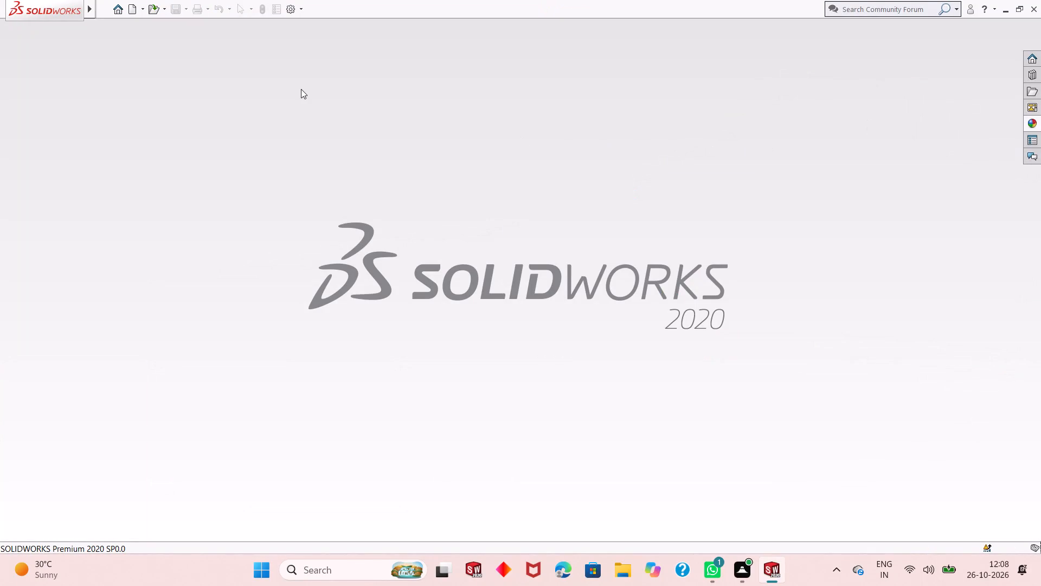
left_click(128, 5)
double_click(235, 267)
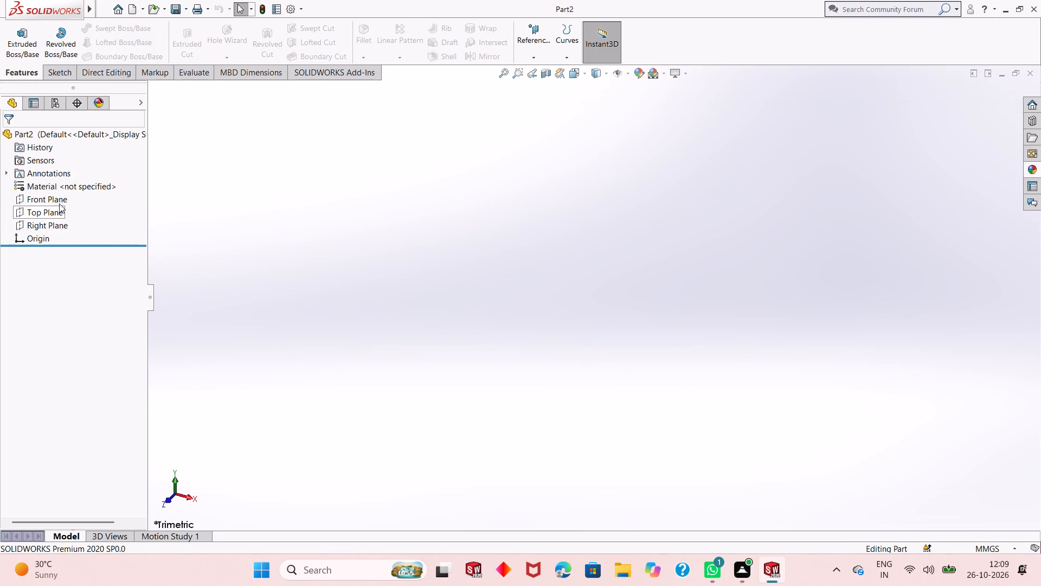
Start a sketch on the Right Plane and draw a circle of about 35 mm radius centred on the origin.
left_click(54, 219)
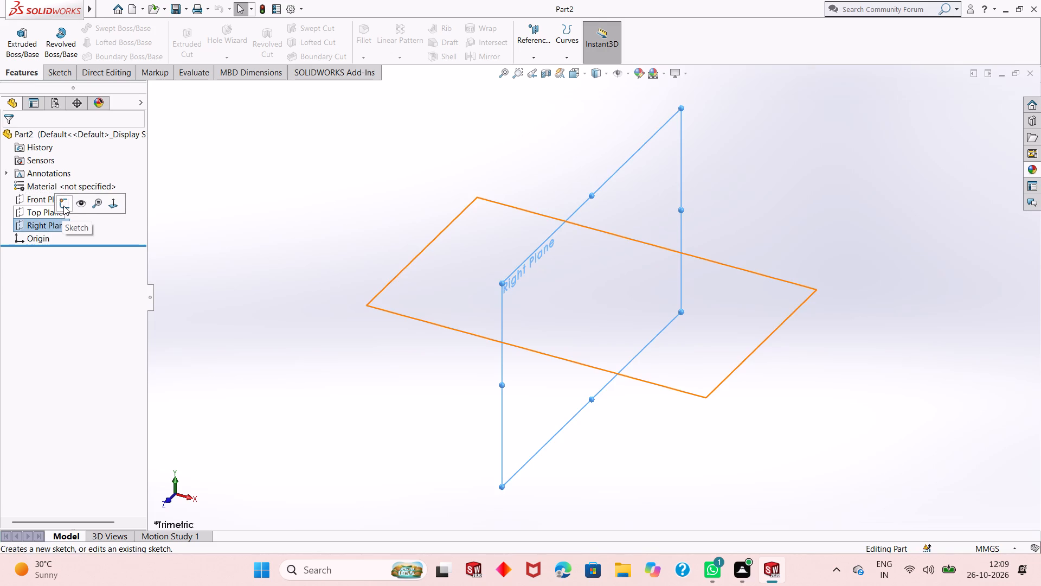
left_click(63, 206)
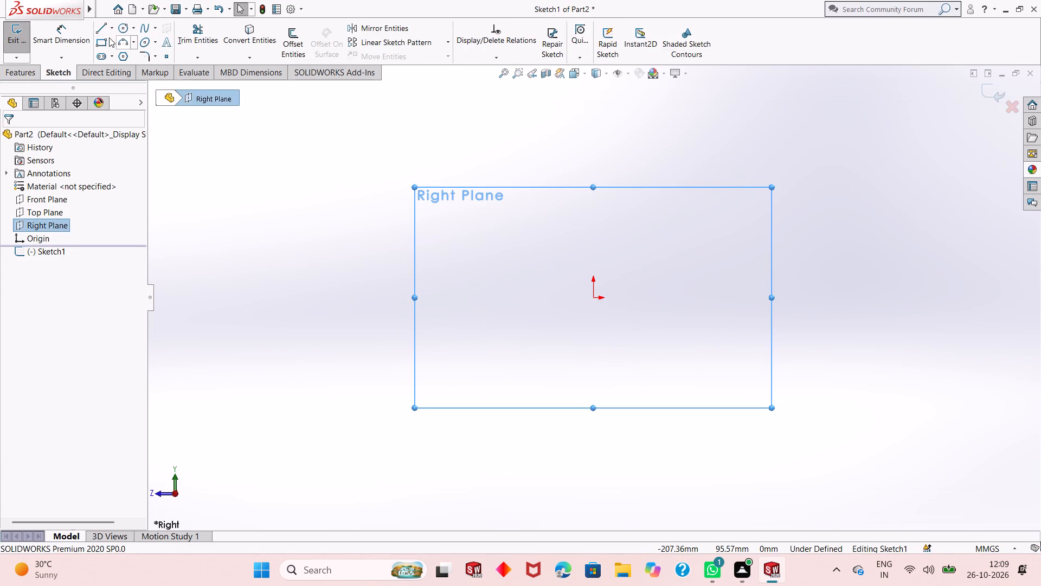
left_click(121, 30)
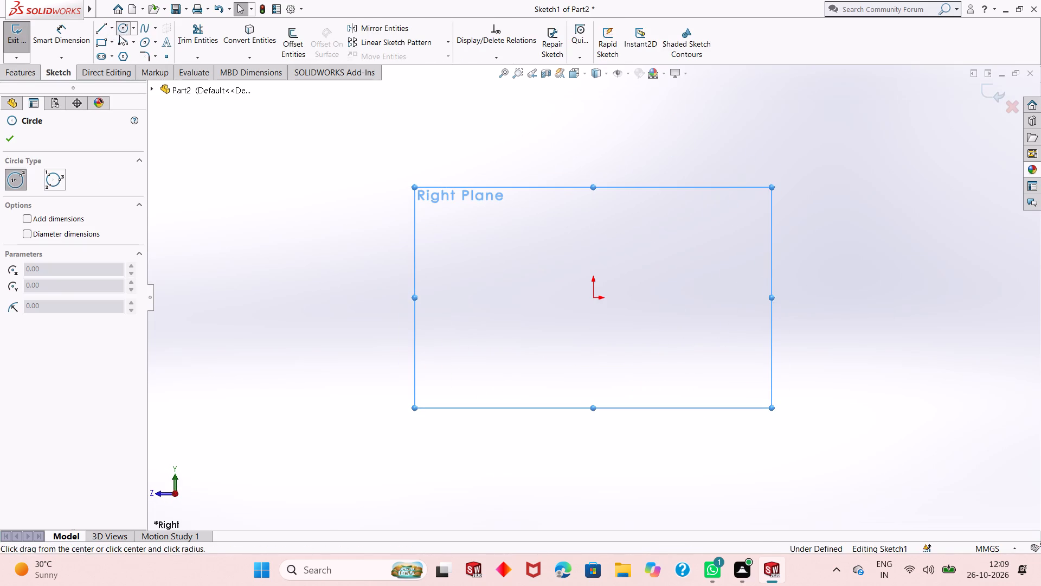
left_click(591, 299)
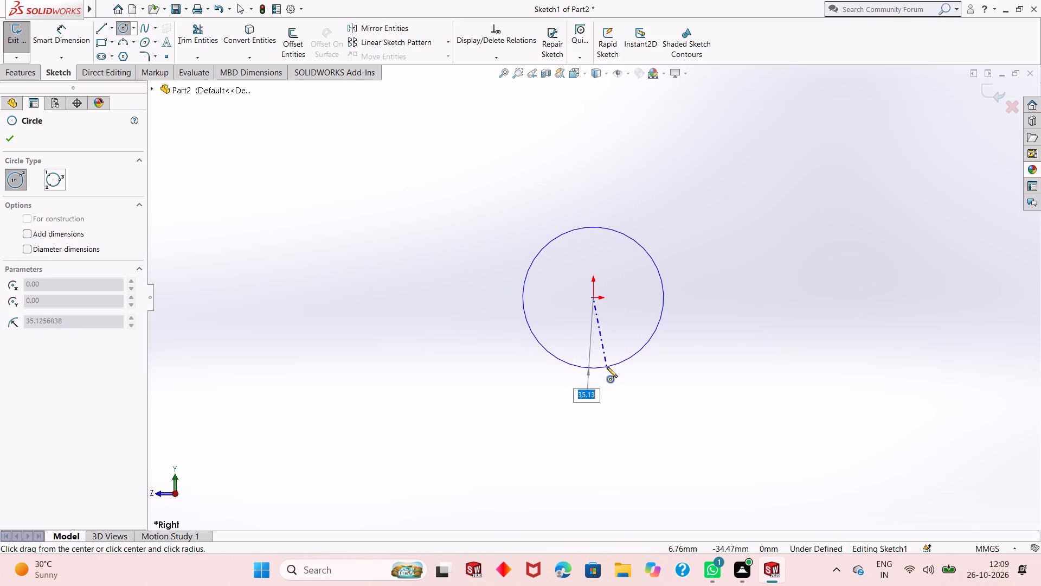
left_click(607, 367)
Sketch two smaller circles above the origin circle, level with each other, with radii of about 18 mm on the left and 17 mm on the right.
scroll(641, 430, "down", 1)
scroll(641, 431, "up", 3)
scroll(607, 143, "down", 3)
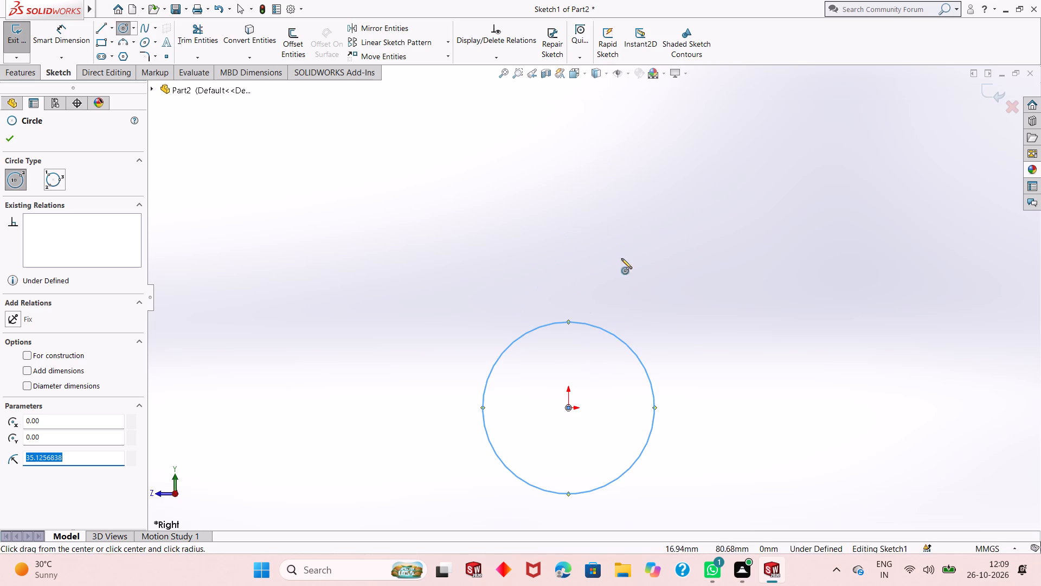
scroll(624, 350, "up", 2)
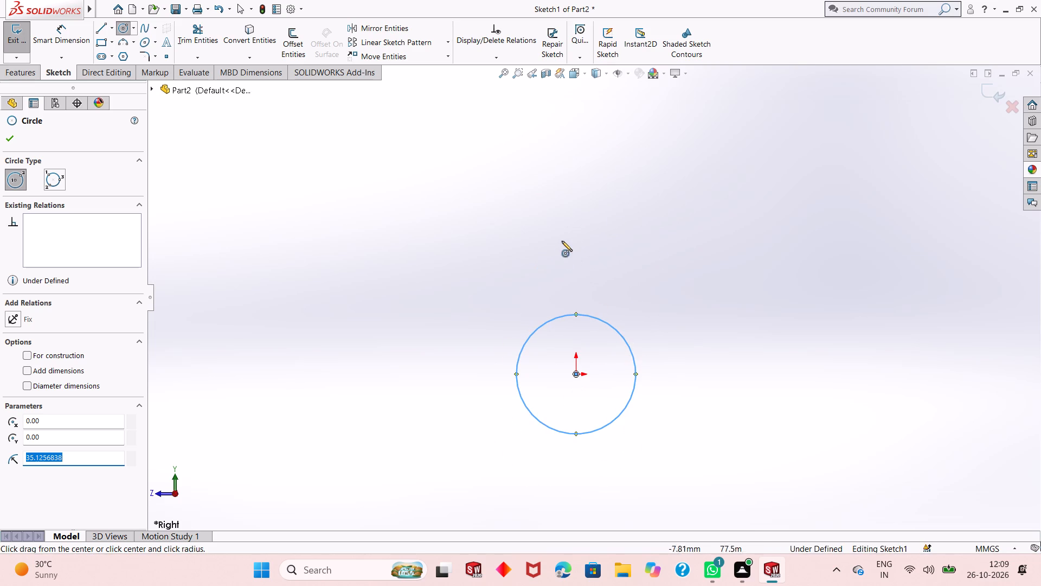
left_click(477, 139)
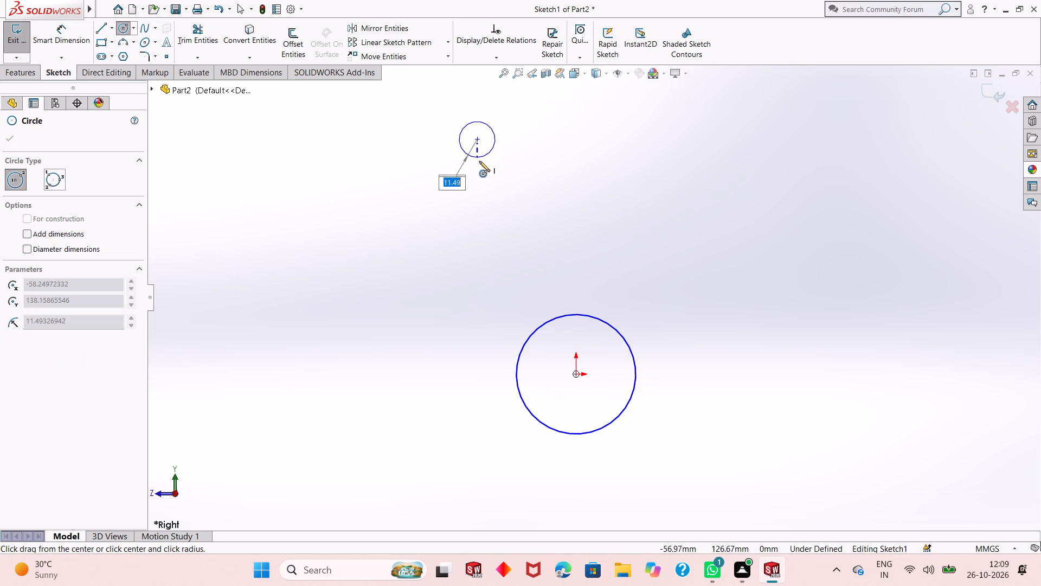
left_click(488, 168)
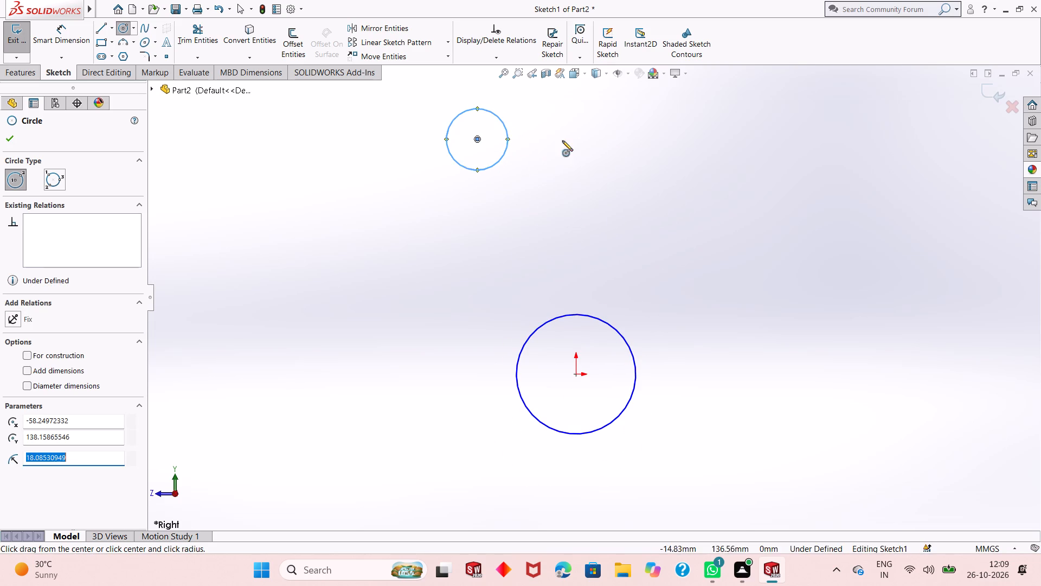
left_click(694, 141)
left_click(704, 166)
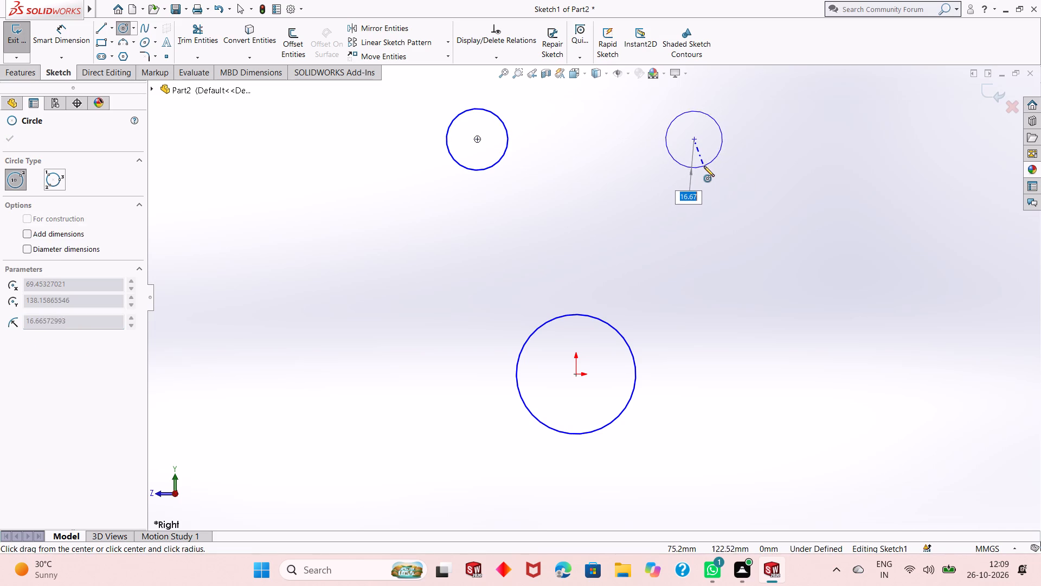
right_click(837, 163)
left_click(854, 171)
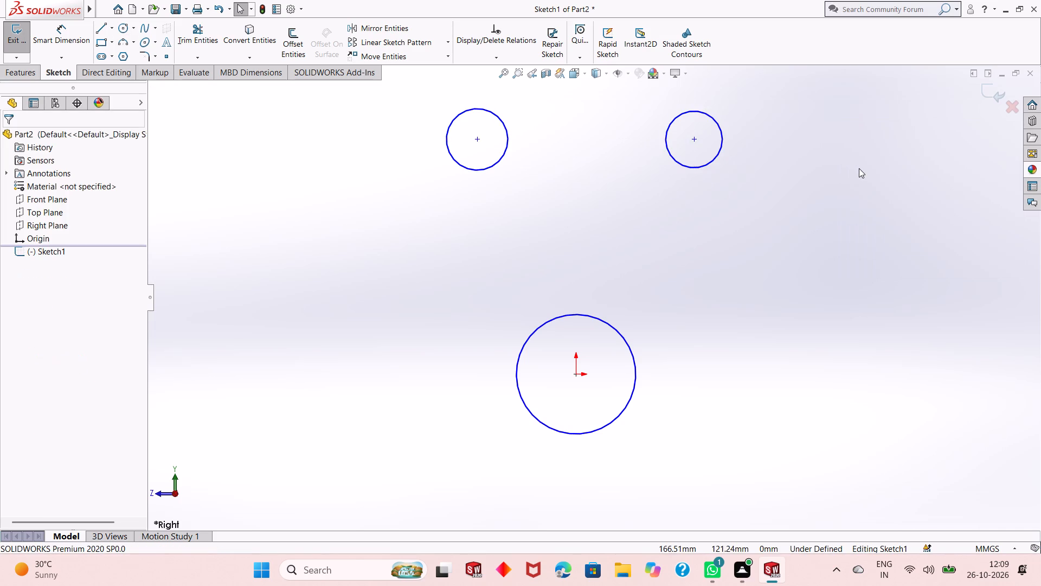
Dimension the circle at the origin with a diameter of 60 mm.
left_click(56, 43)
left_click(551, 431)
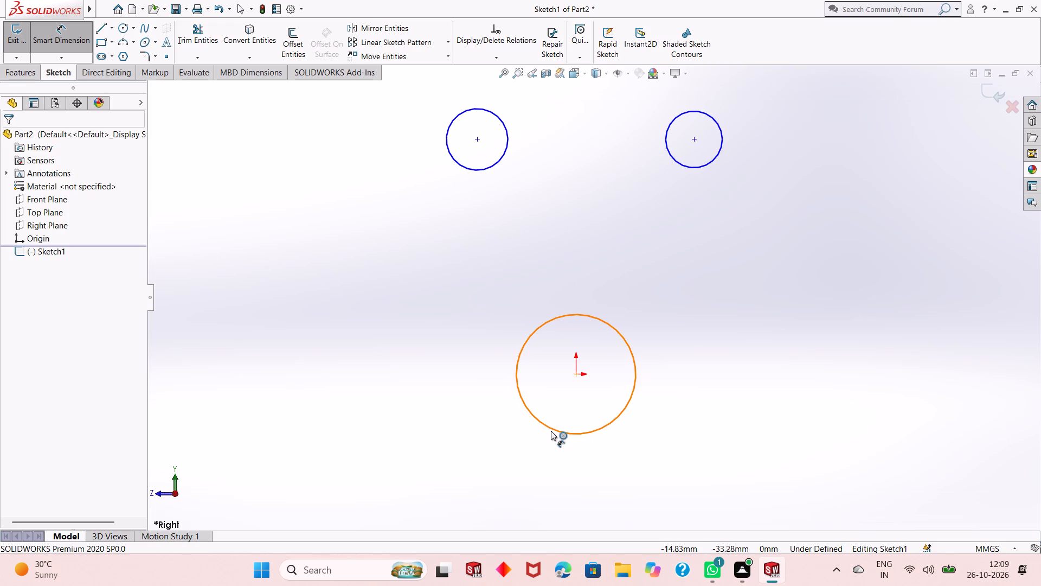
left_click(468, 479)
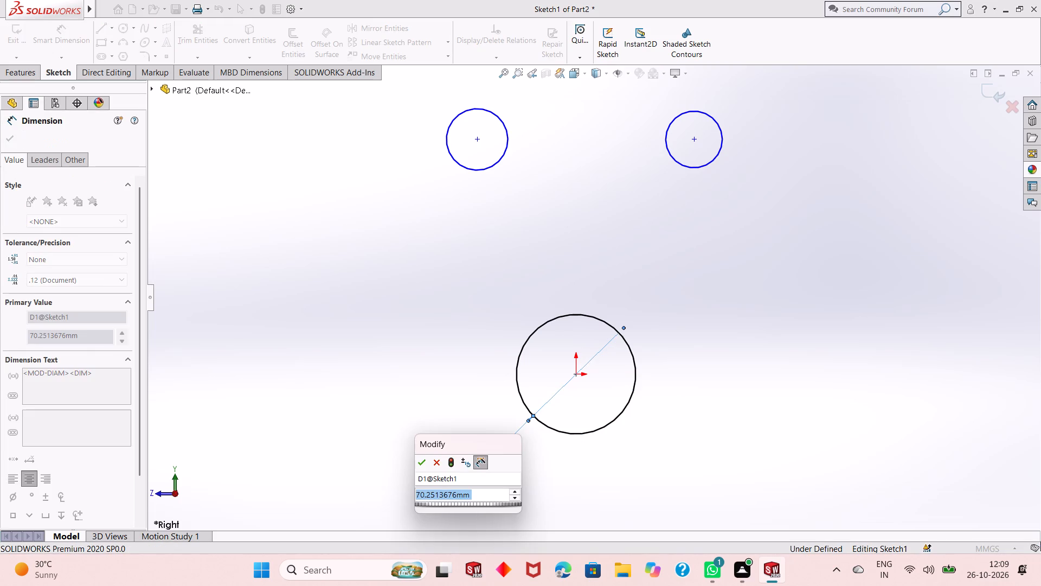
type("60")
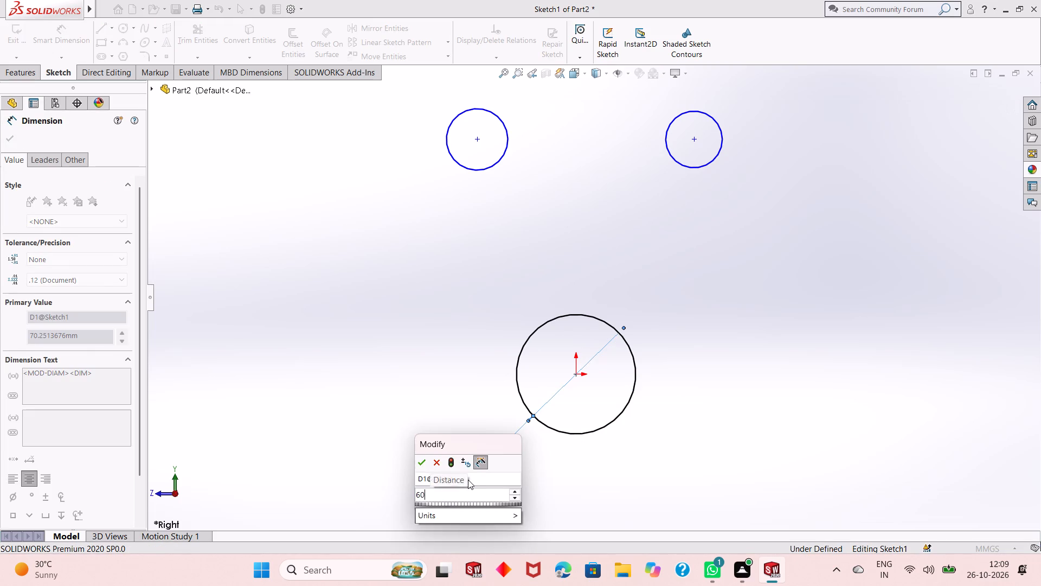
key("Return")
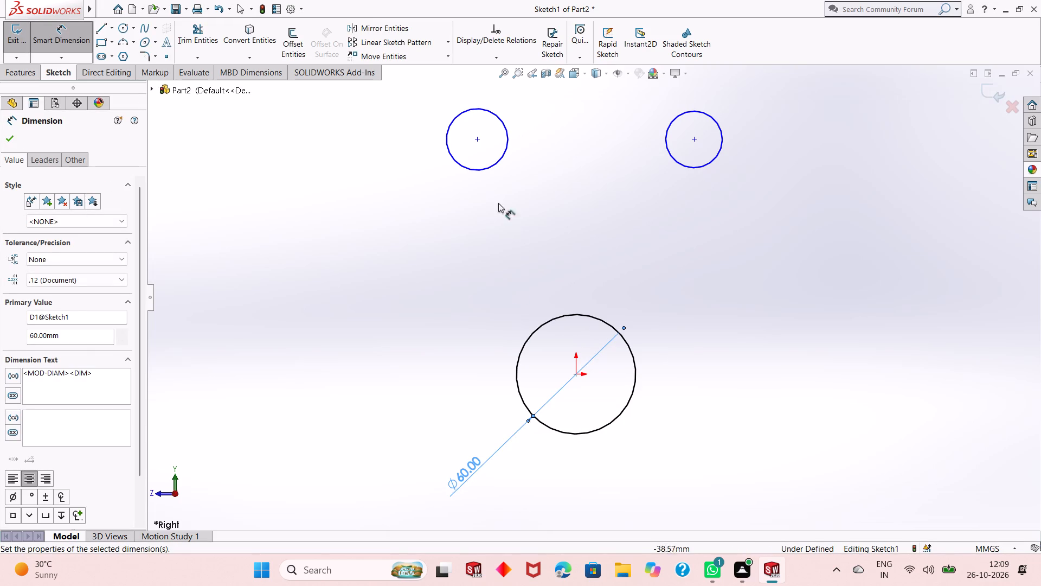
Dimension the upper-left circle with a diameter of 44 mm.
left_click(481, 171)
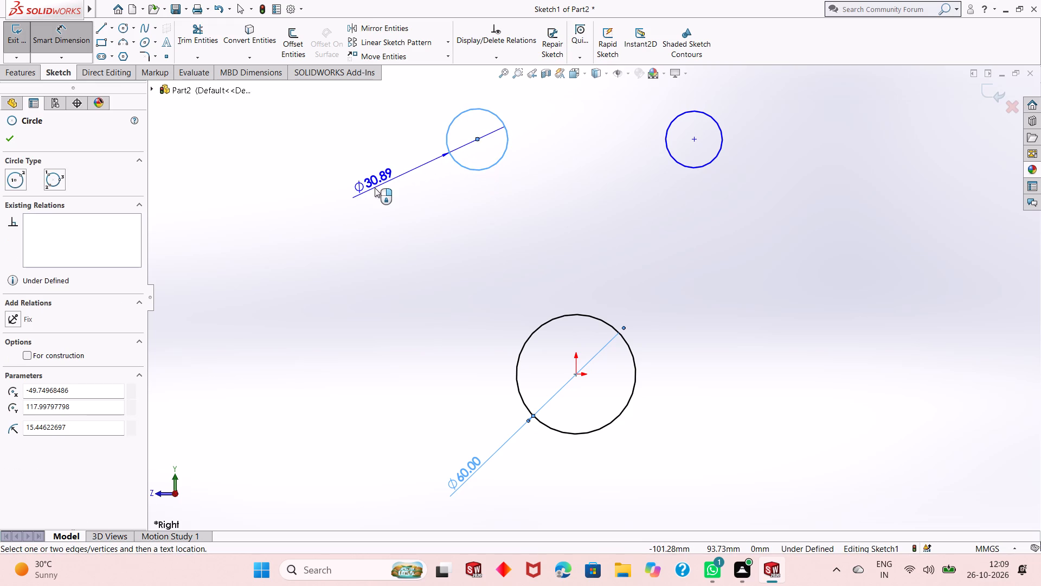
left_click(375, 188)
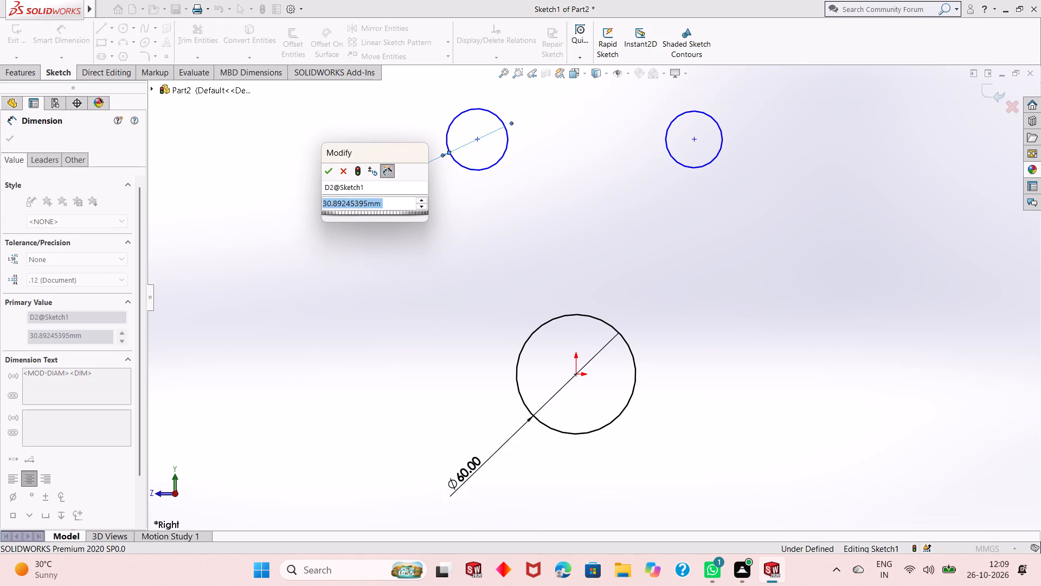
type("44")
key("Return")
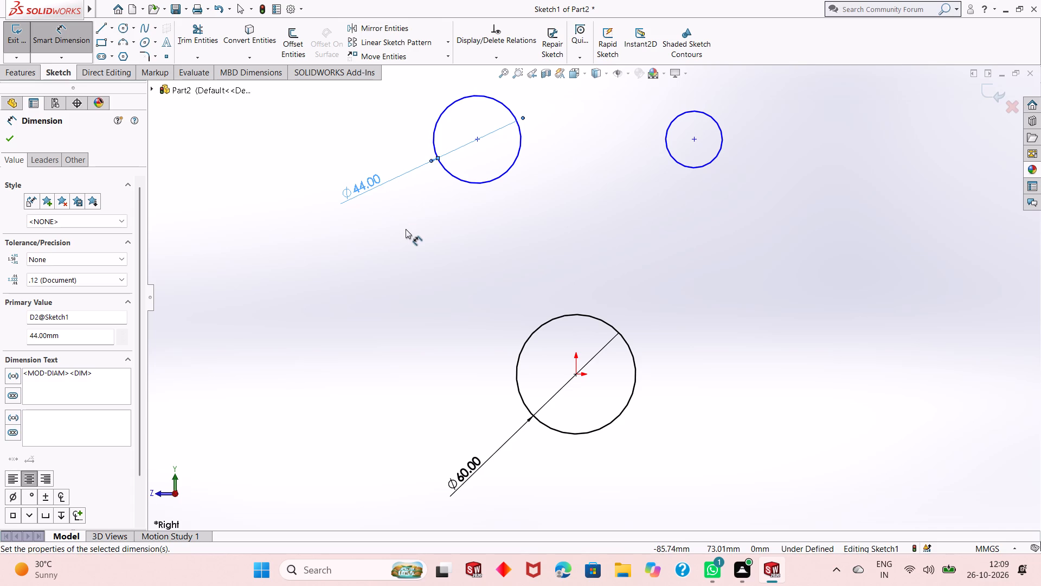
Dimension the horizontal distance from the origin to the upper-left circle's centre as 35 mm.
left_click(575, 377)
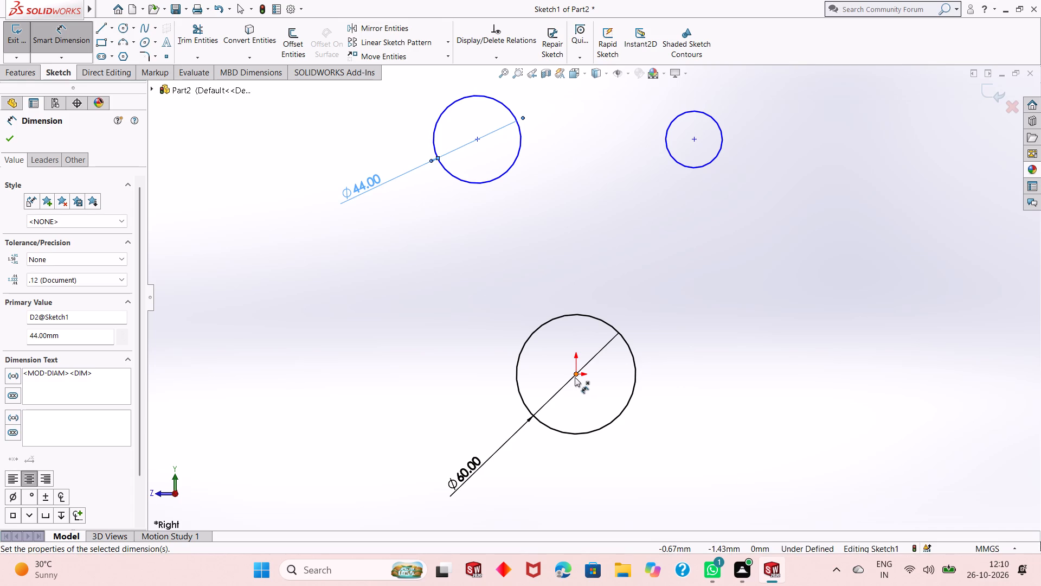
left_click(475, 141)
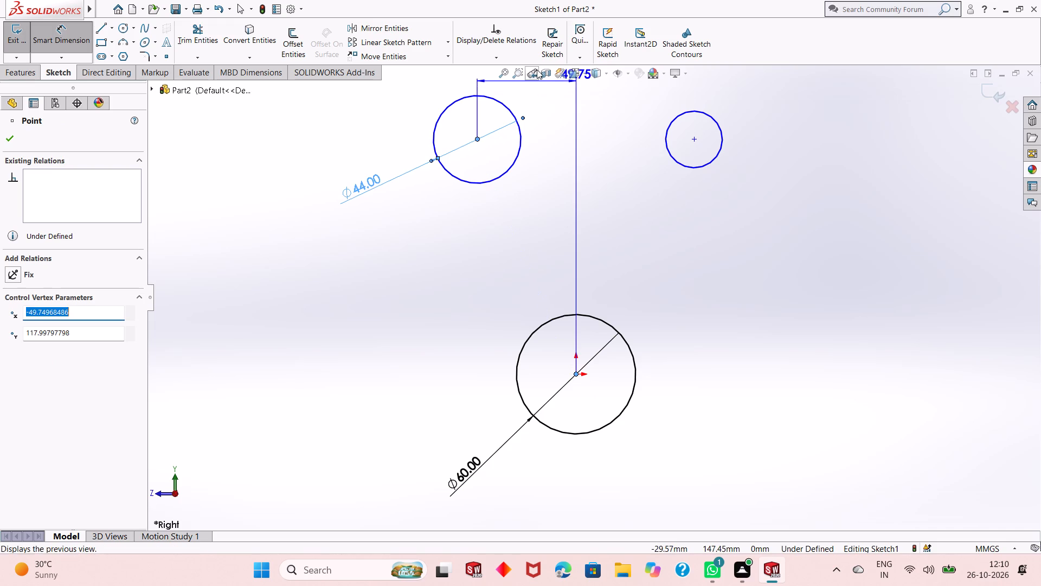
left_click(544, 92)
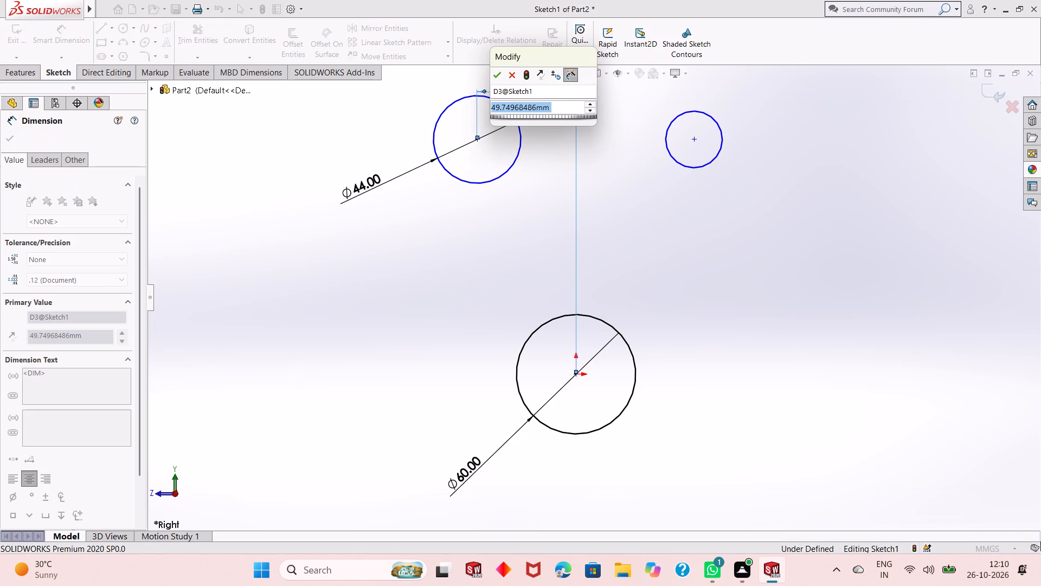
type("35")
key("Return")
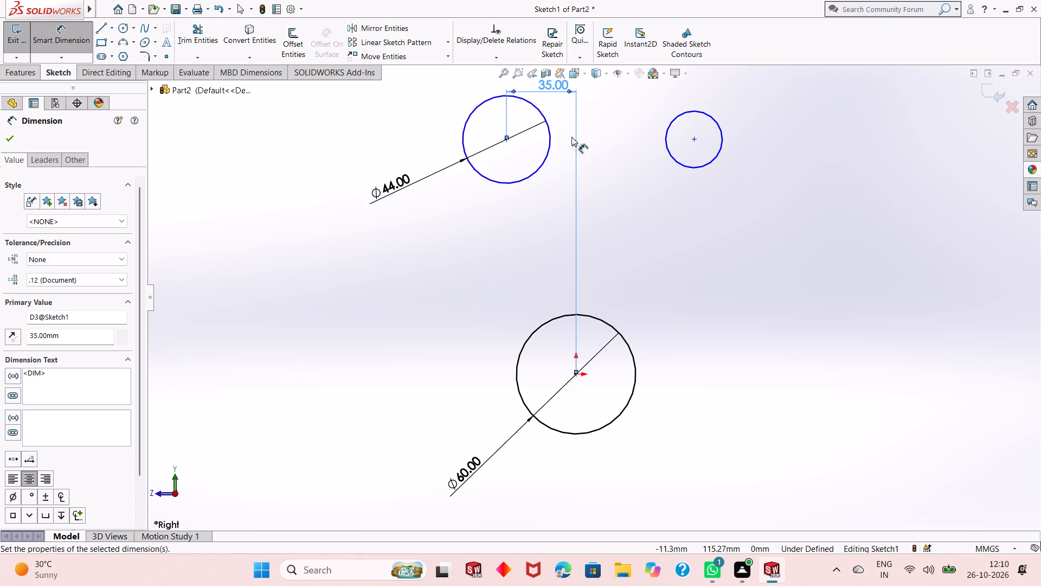
Dimension the vertical distance from the origin to the upper-right circle's centre as 90 mm.
left_click(692, 139)
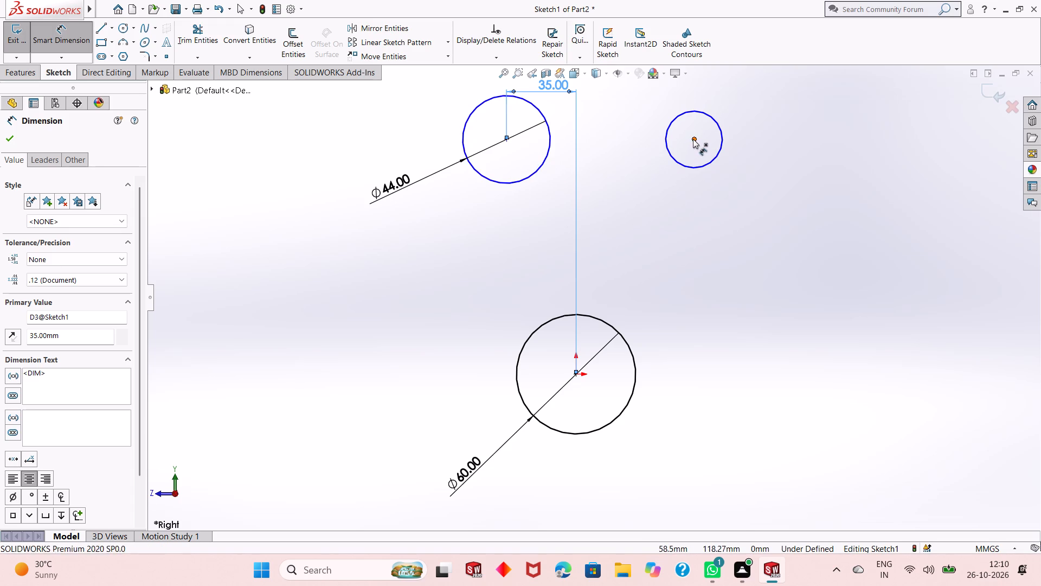
left_click(576, 377)
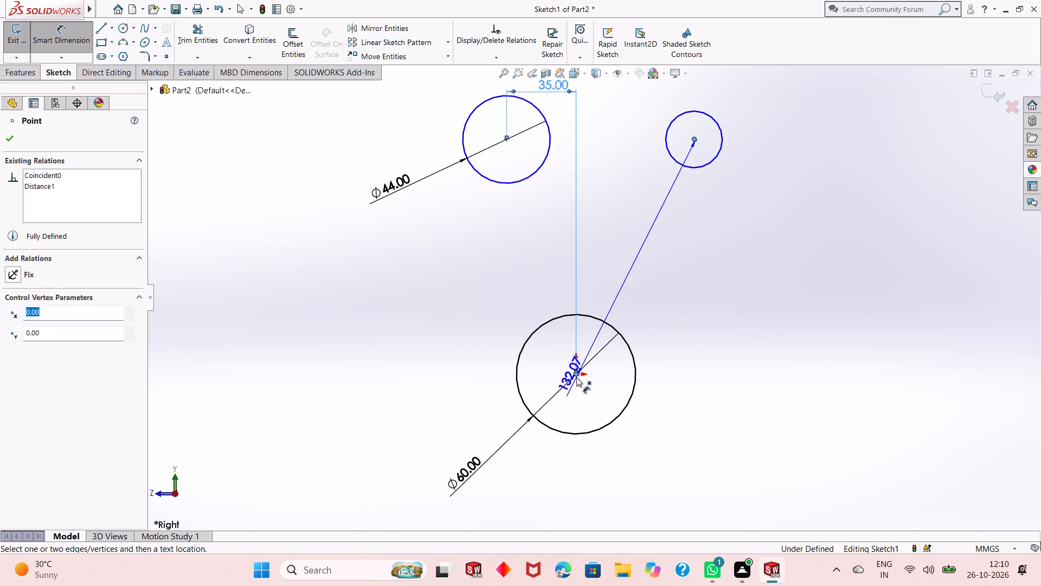
left_click(871, 321)
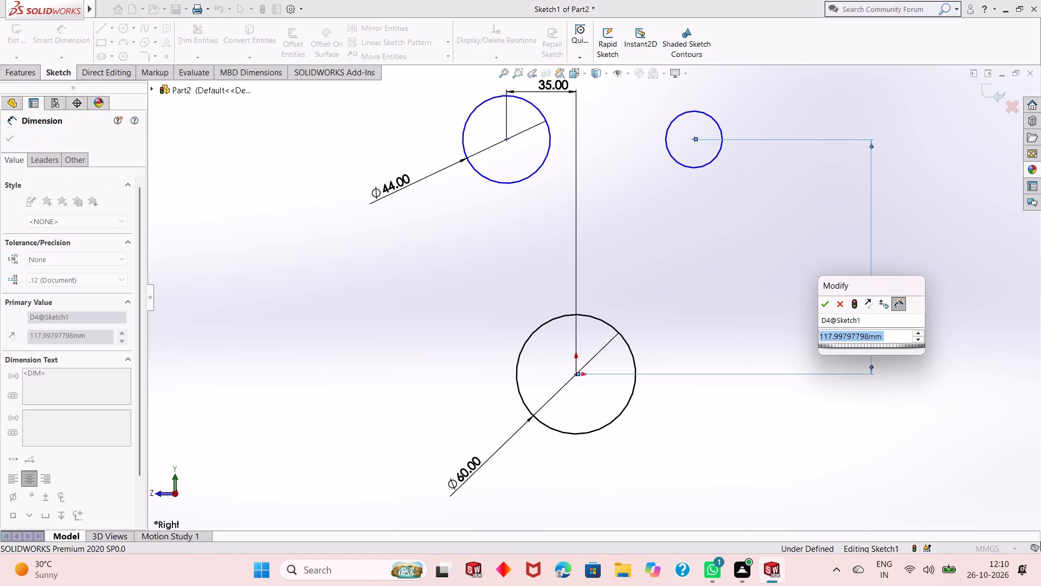
type("90")
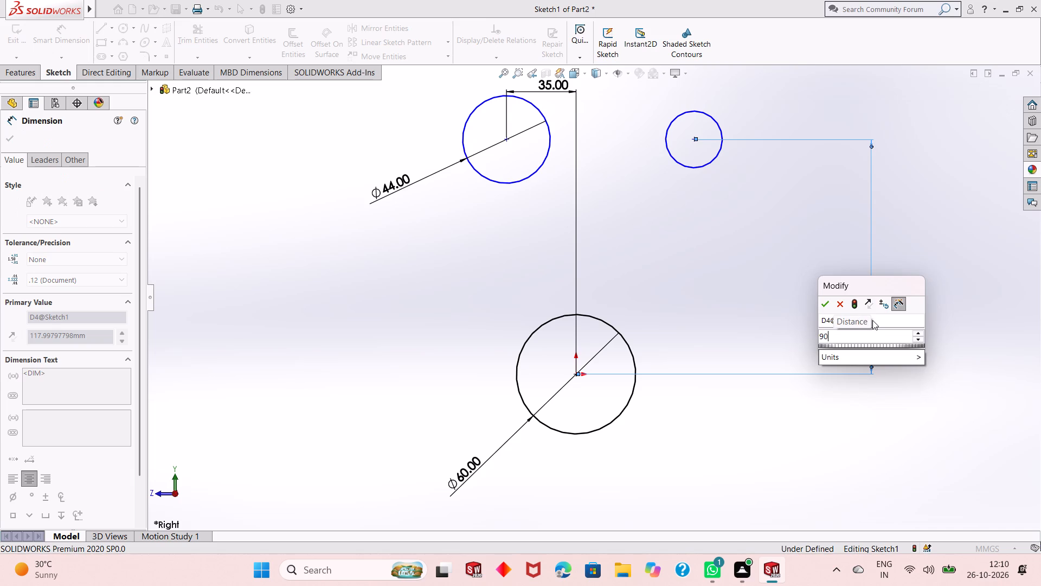
key("Return")
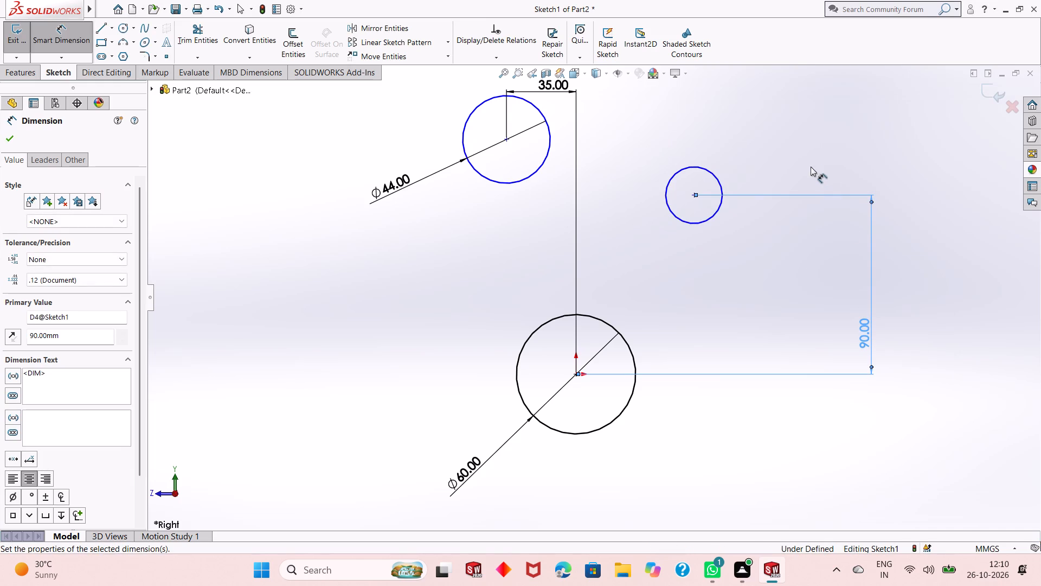
right_click(805, 144)
left_click(815, 180)
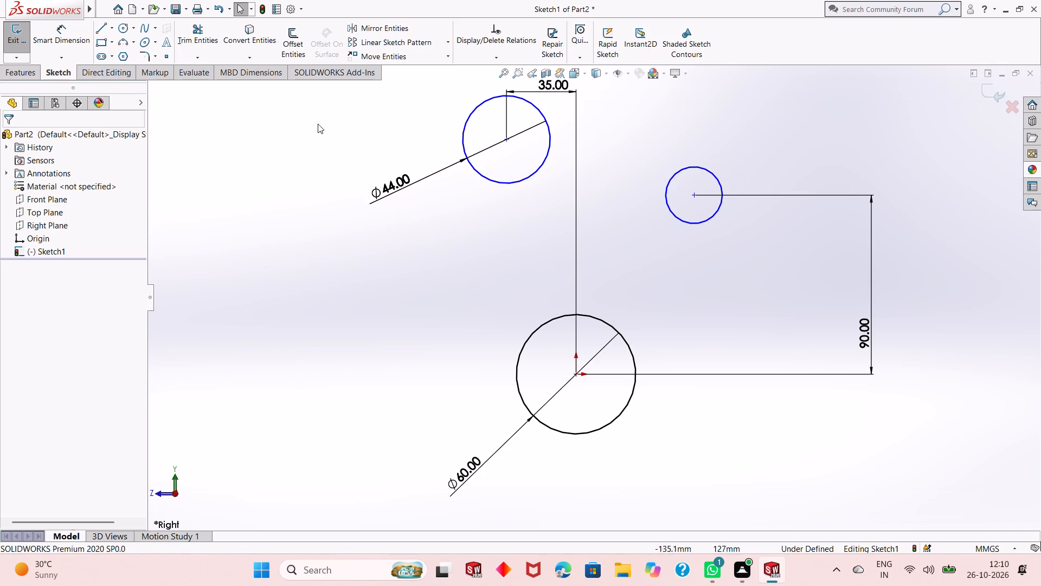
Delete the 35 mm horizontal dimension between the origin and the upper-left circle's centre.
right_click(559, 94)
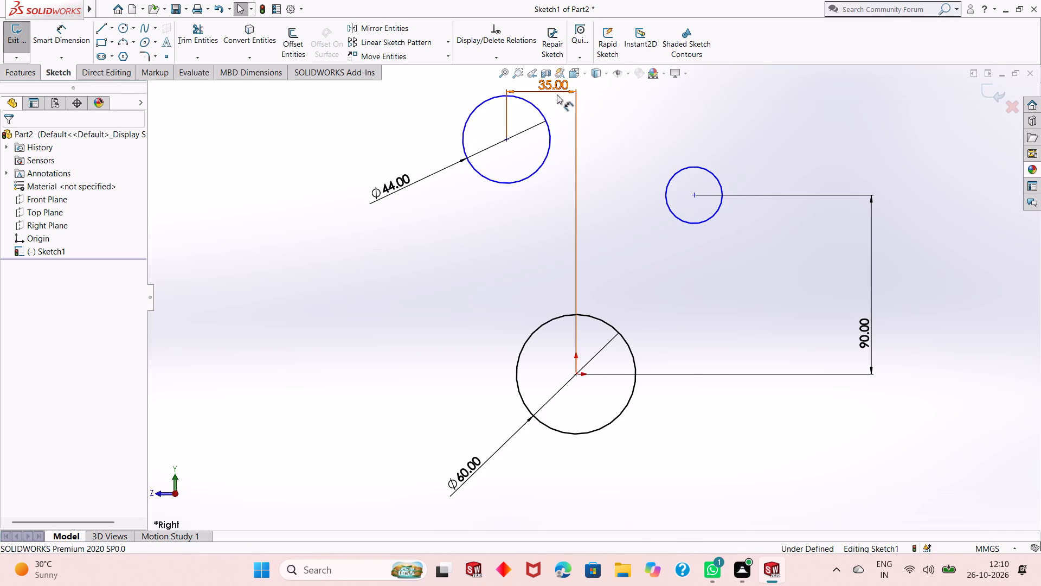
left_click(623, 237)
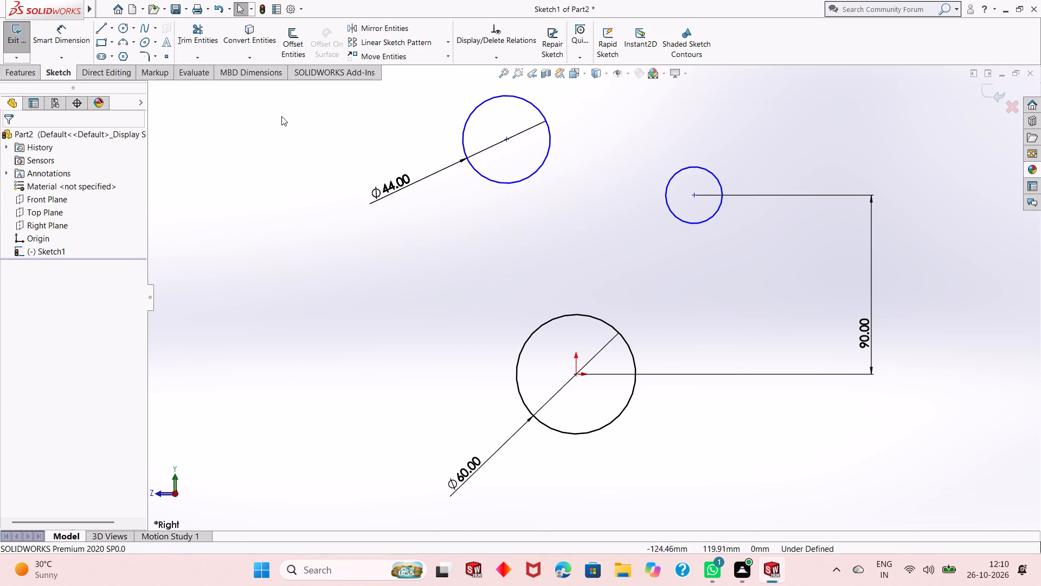
Dimension the horizontal distance between the centres of the two upper circles as 70 mm.
left_click(80, 49)
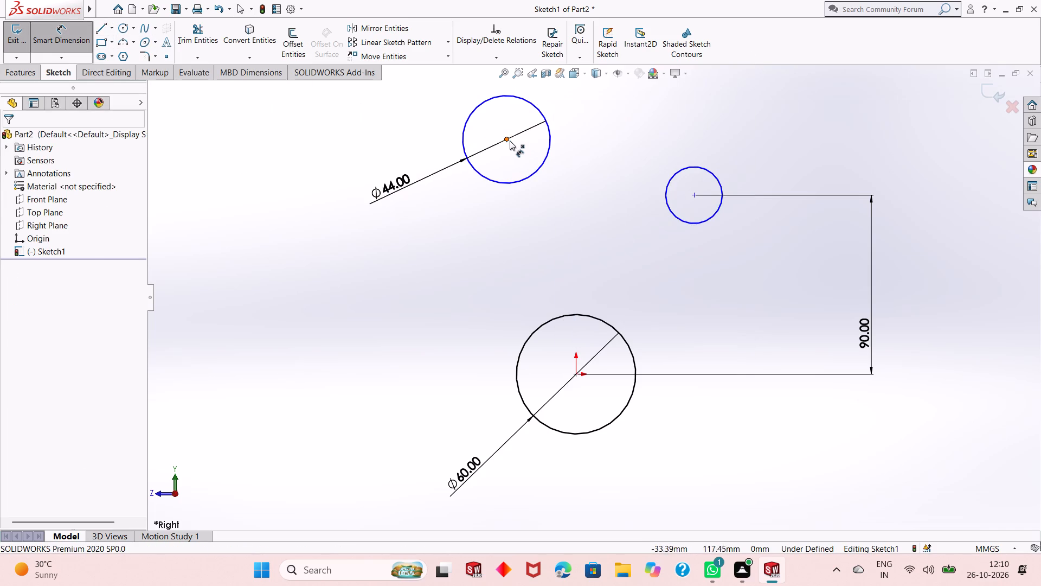
left_click(507, 138)
left_click(696, 199)
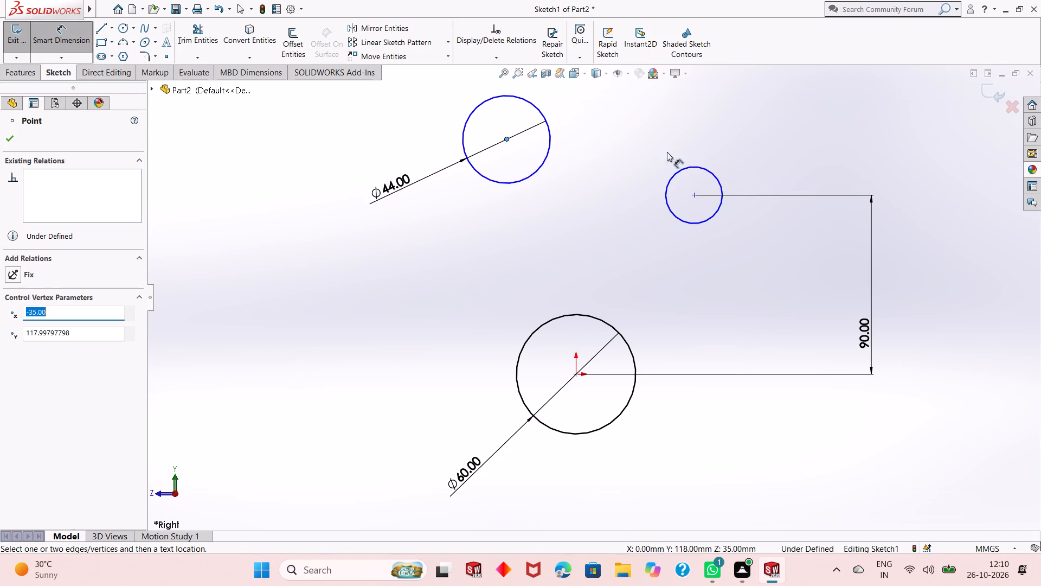
left_click(694, 194)
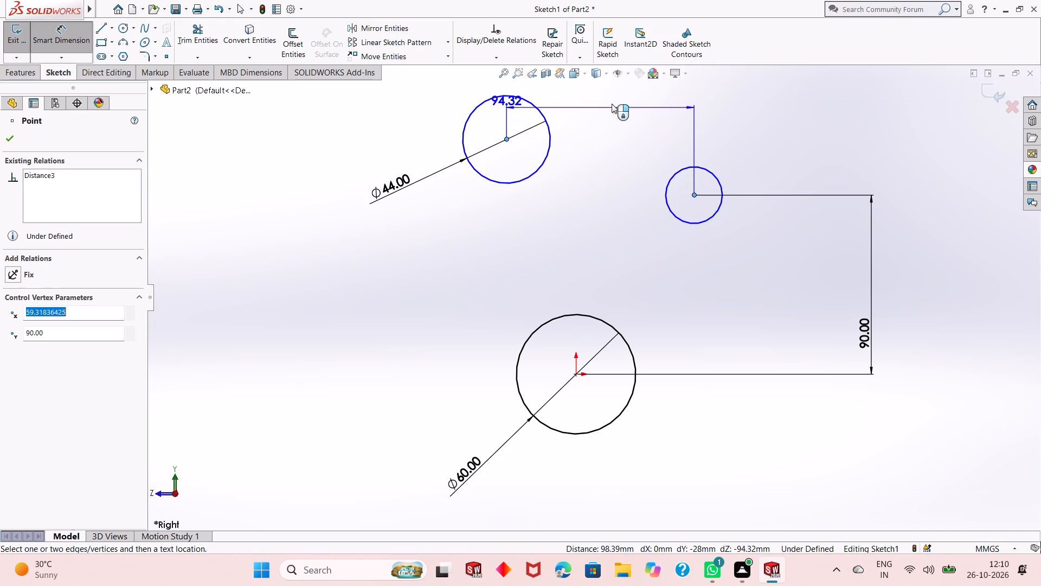
left_click(611, 99)
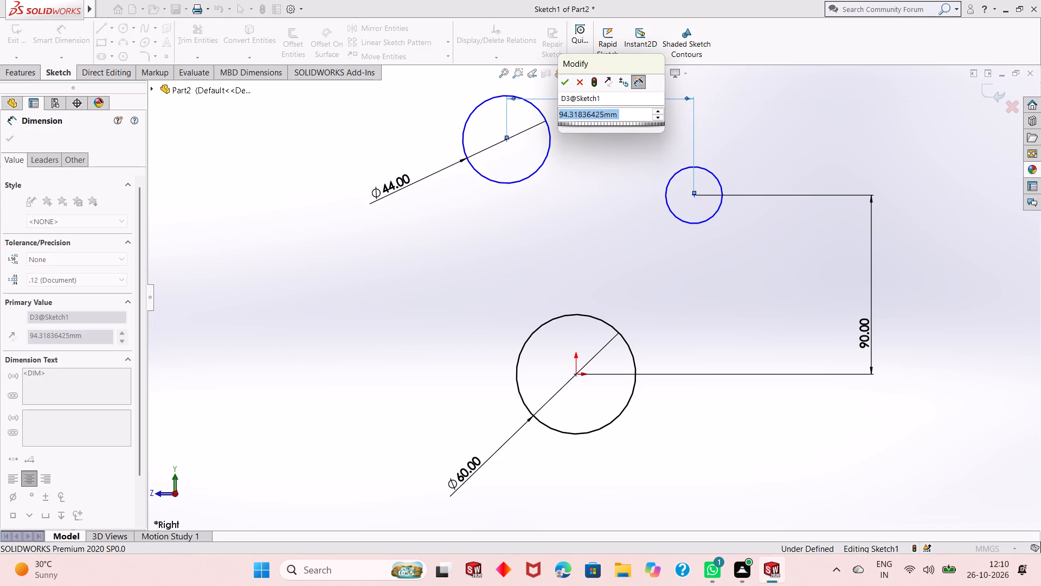
type("75")
key("BackSpace")
key("0")
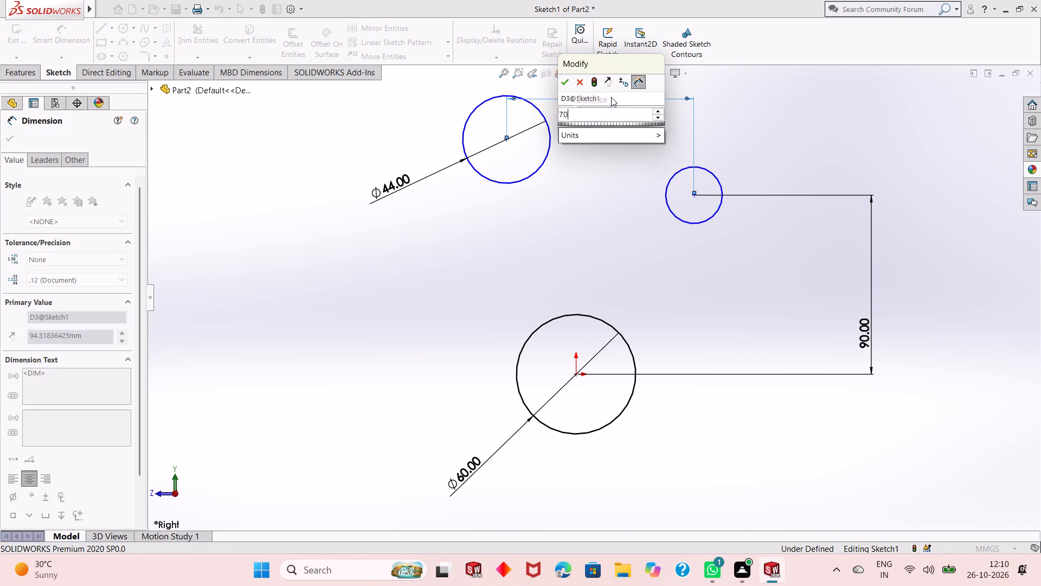
key("Return")
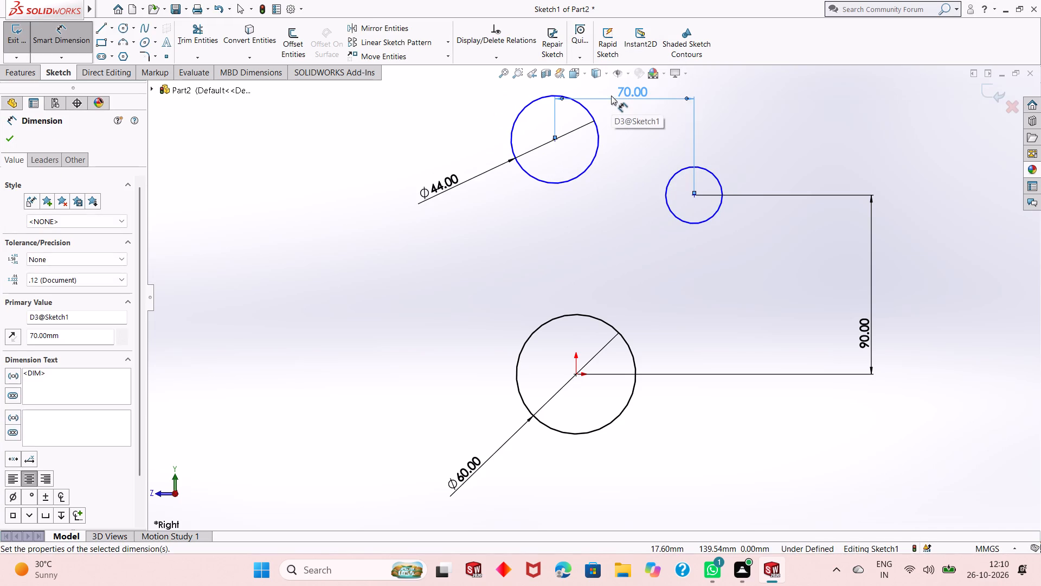
right_click(766, 138)
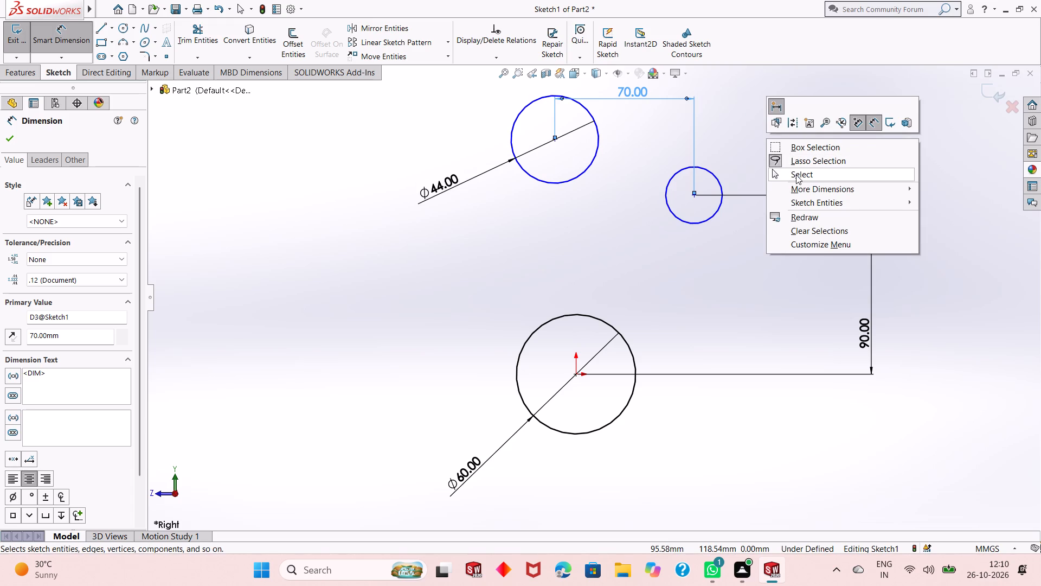
left_click(796, 175)
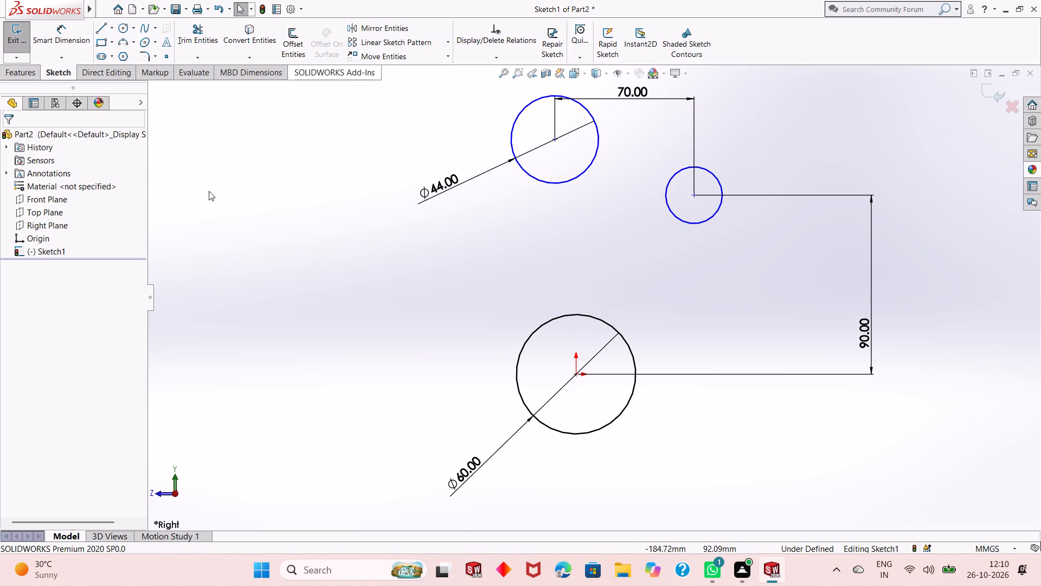
Sketch a vertical centerline about 20 mm long, starting at the origin and going upward inside the 60 mm circle.
left_click(111, 26)
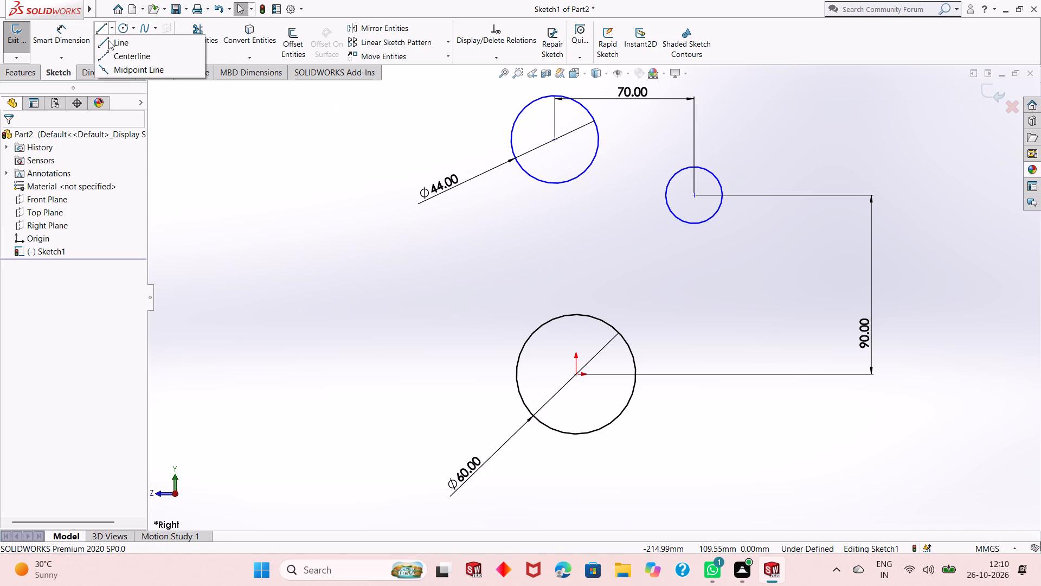
left_click(112, 55)
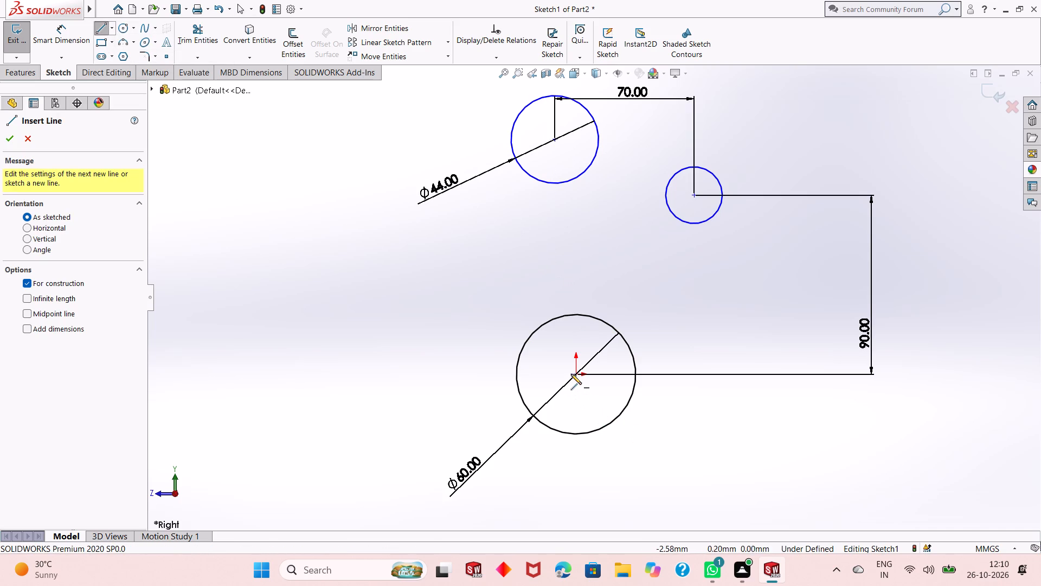
left_click(574, 376)
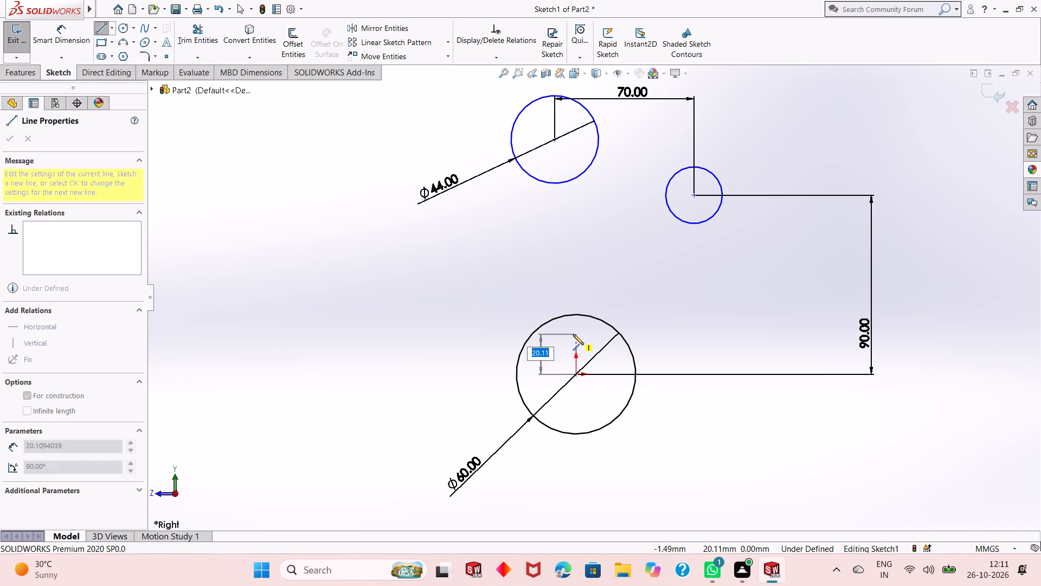
left_click(573, 334)
right_click(576, 261)
left_click(580, 269)
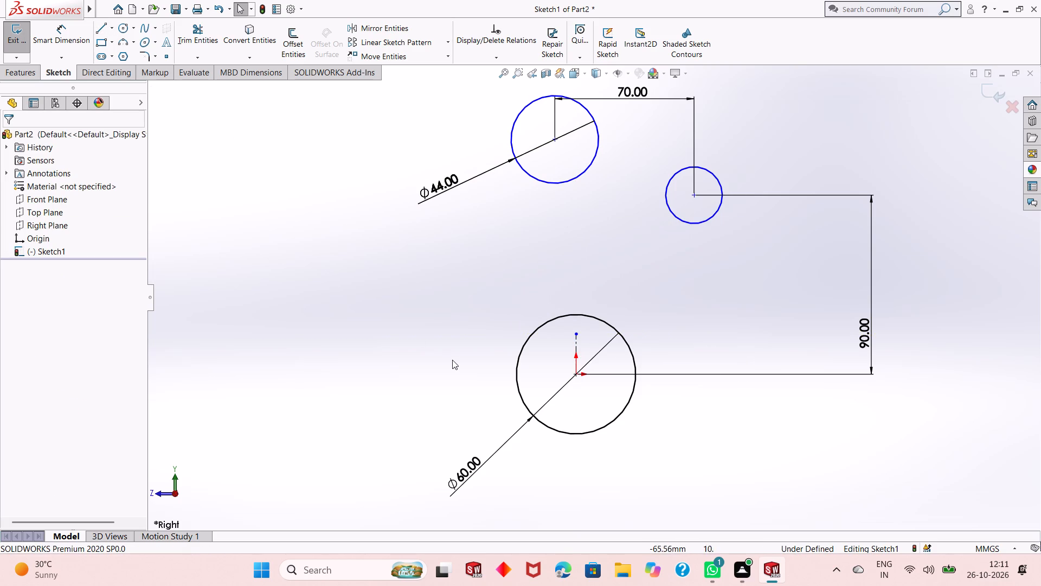
Make the centres of the two upper circles symmetric about the vertical centerline.
left_click(577, 345)
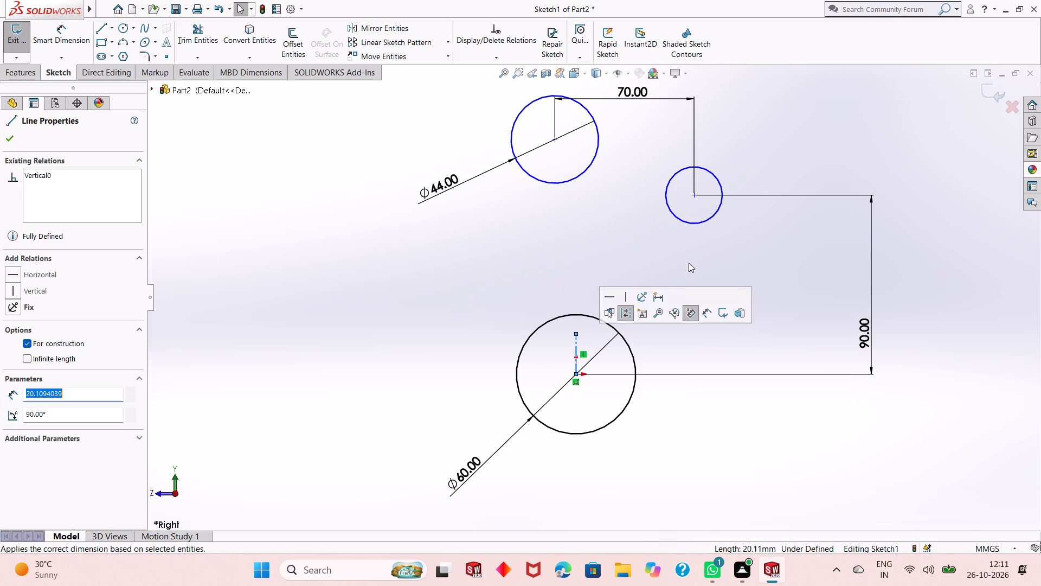
left_click(692, 194, "ctrl")
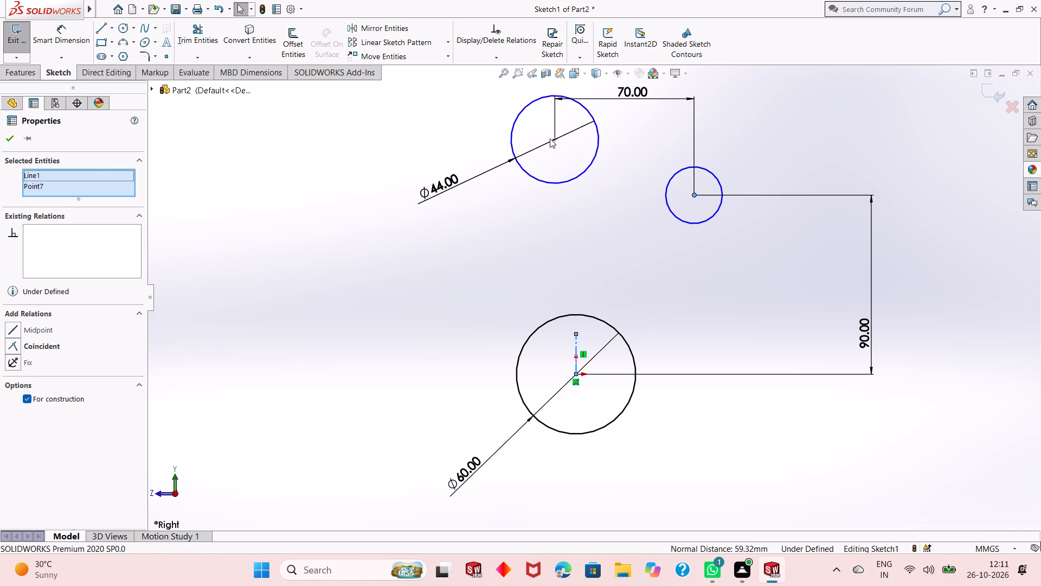
left_click(552, 139, "ctrl")
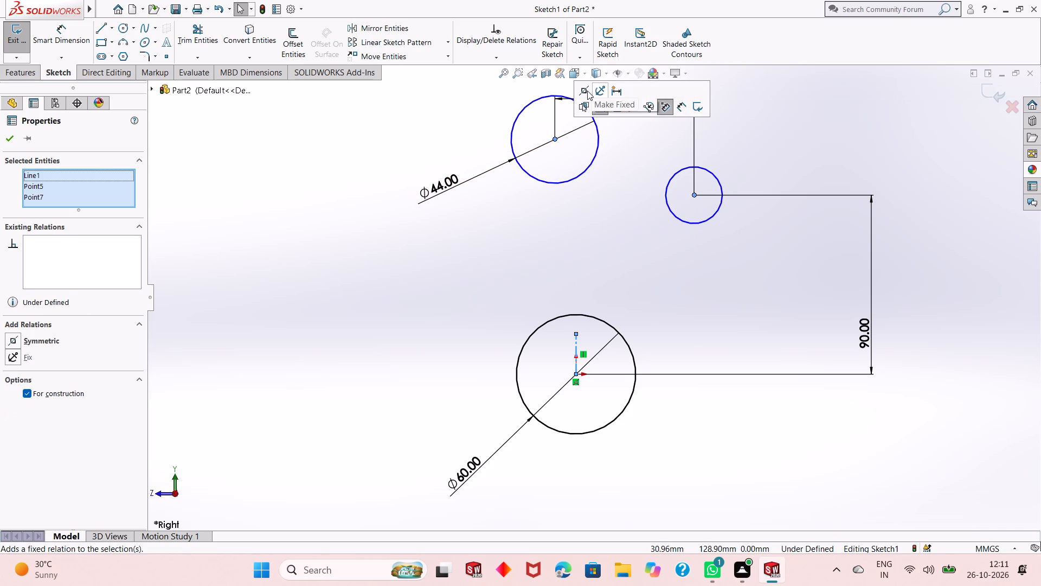
left_click(587, 91)
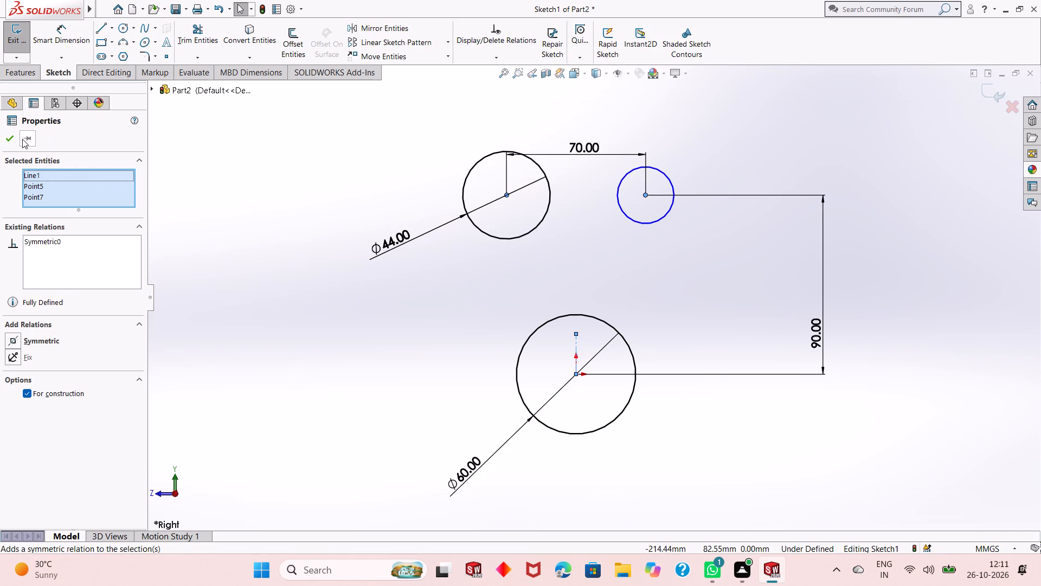
left_click(13, 141)
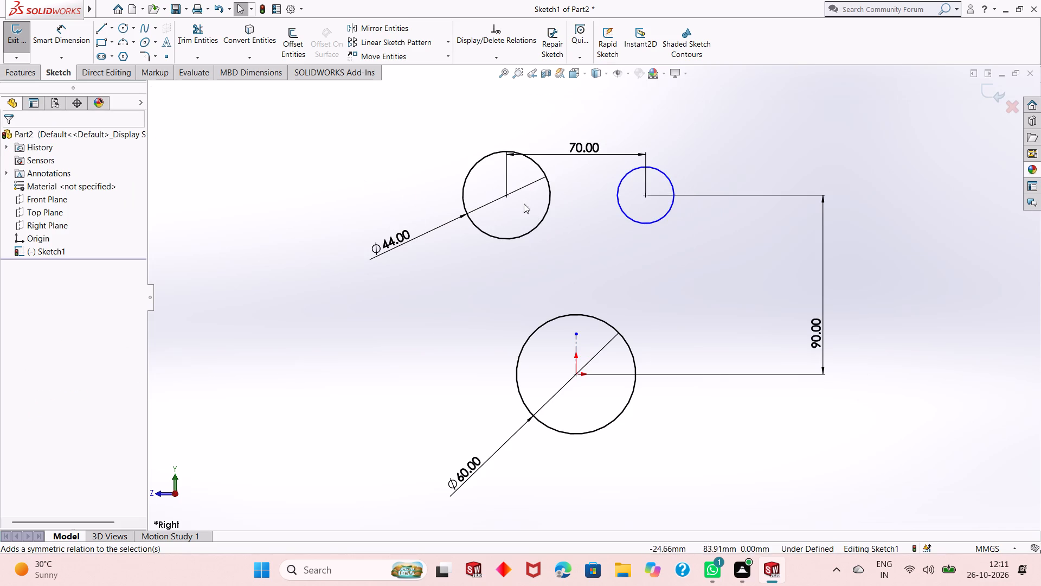
Add a horizontal relation between the centres of the two upper circles.
left_click(507, 194)
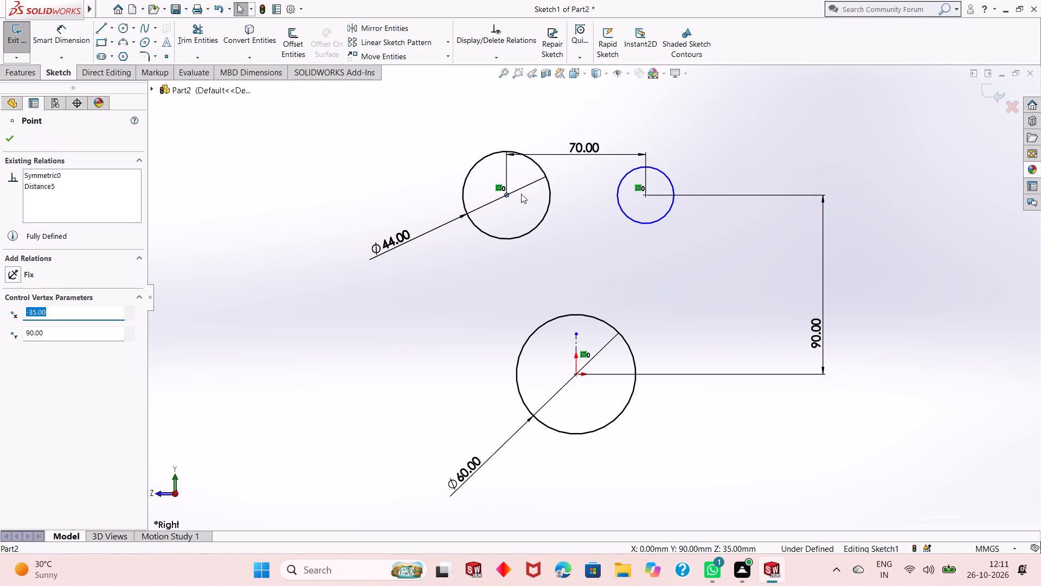
left_click(645, 193, "ctrl")
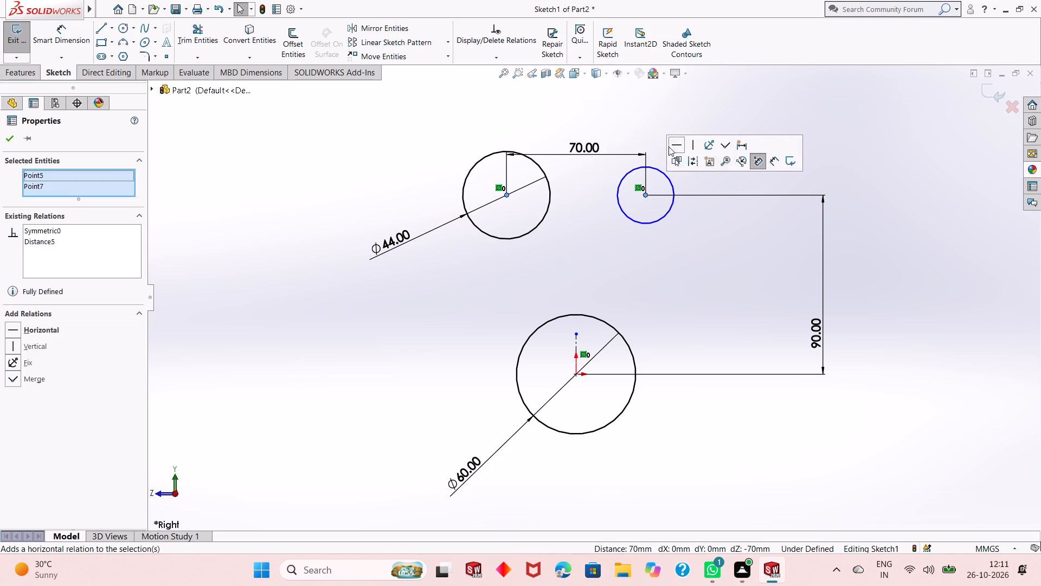
left_click(670, 145)
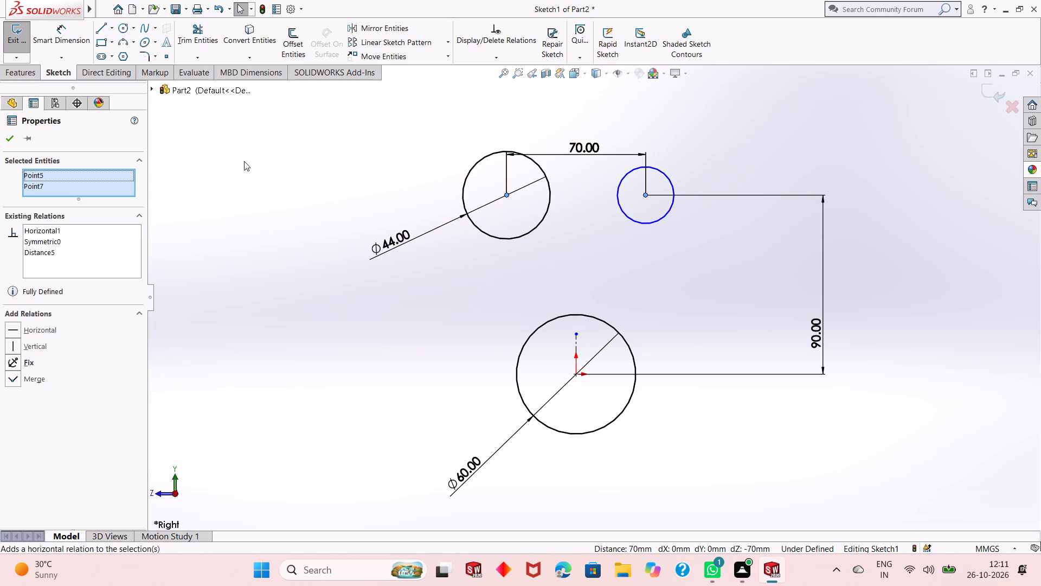
left_click(8, 136)
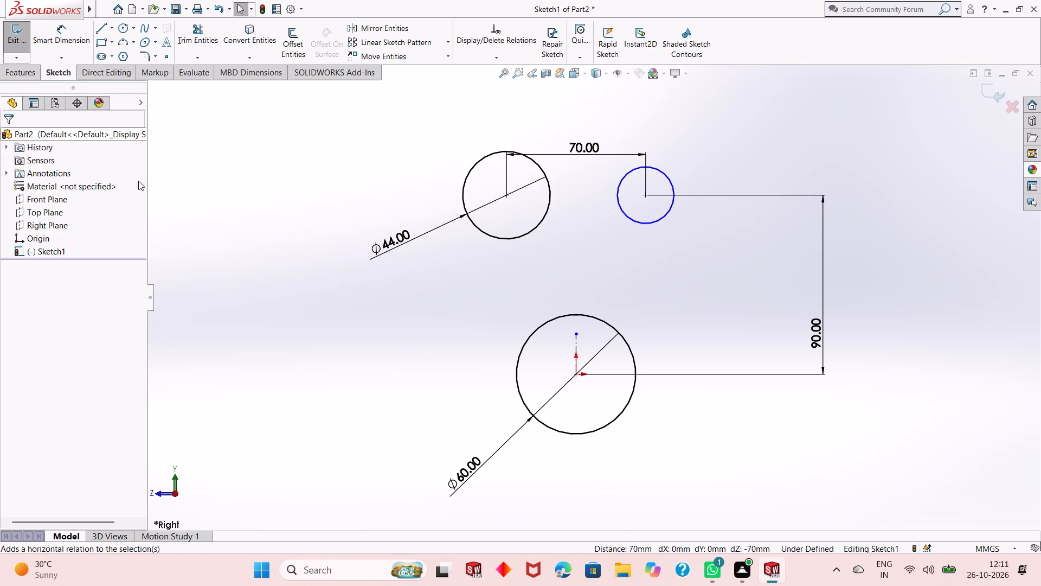
Add an equal relation between the 44 mm circle and the upper-right circle.
left_click(520, 240)
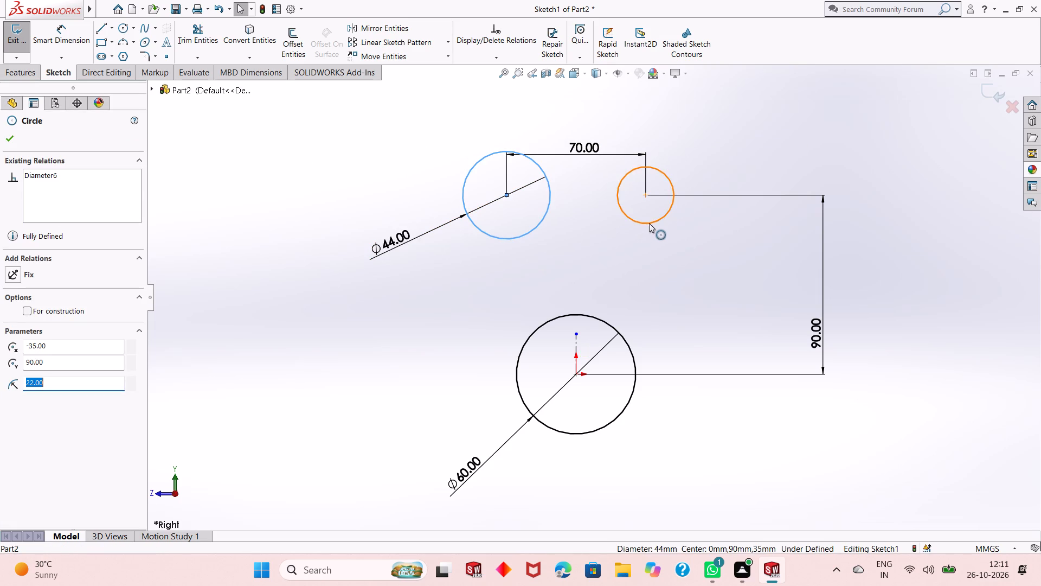
left_click(651, 221, "ctrl")
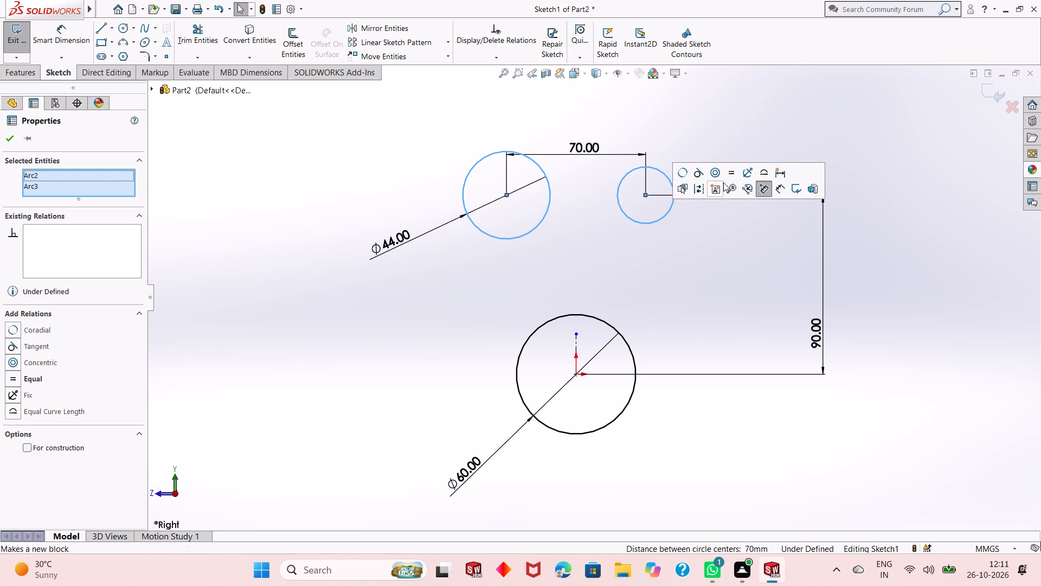
left_click(728, 174)
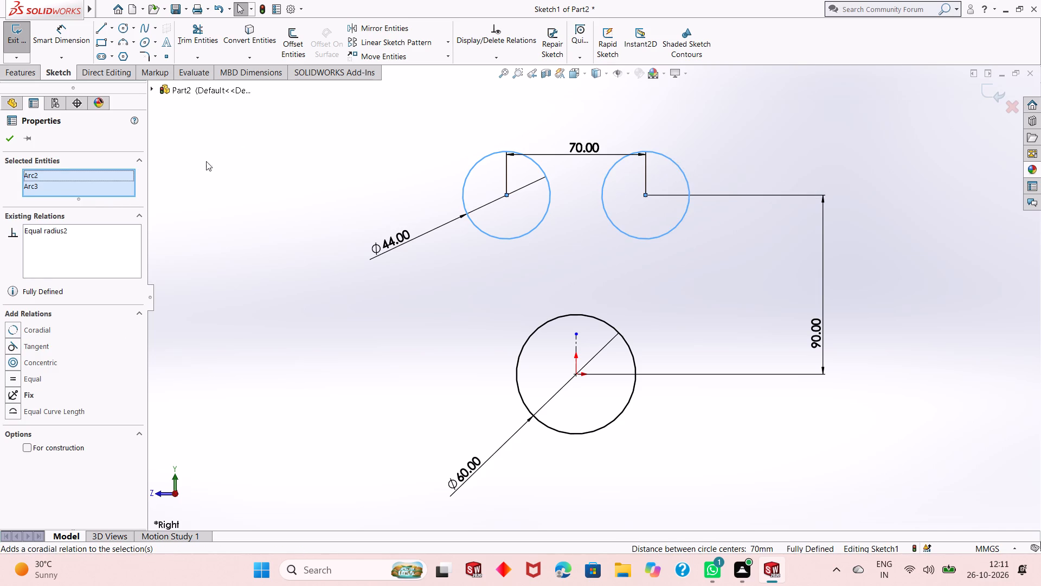
left_click(11, 142)
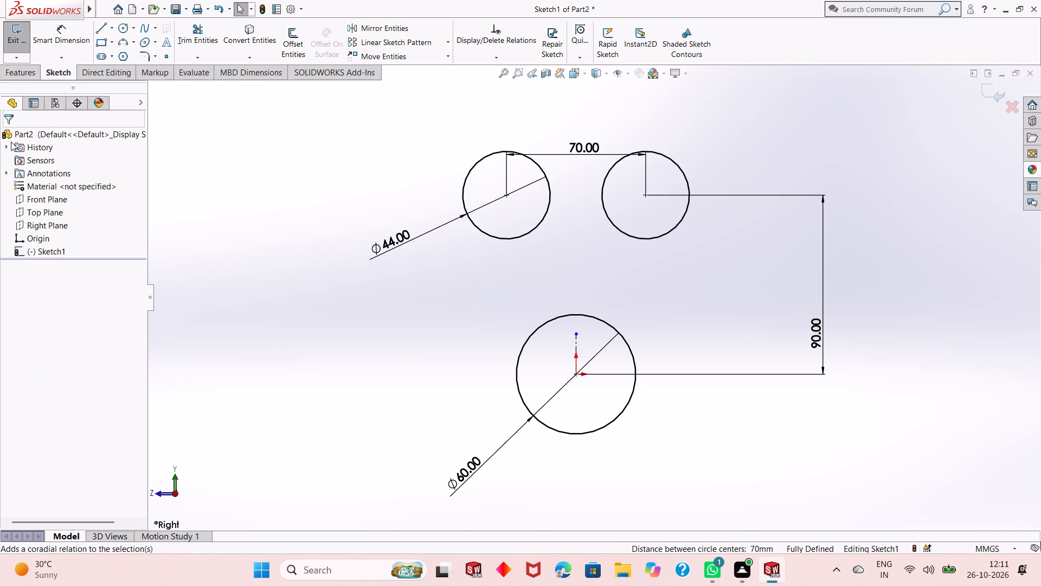
Sketch an outward-bulging 3-point arc of radius 105 mm from the upper-left circle's outer side to the 60 mm circle's lower-left side.
scroll(629, 256, "up", 1)
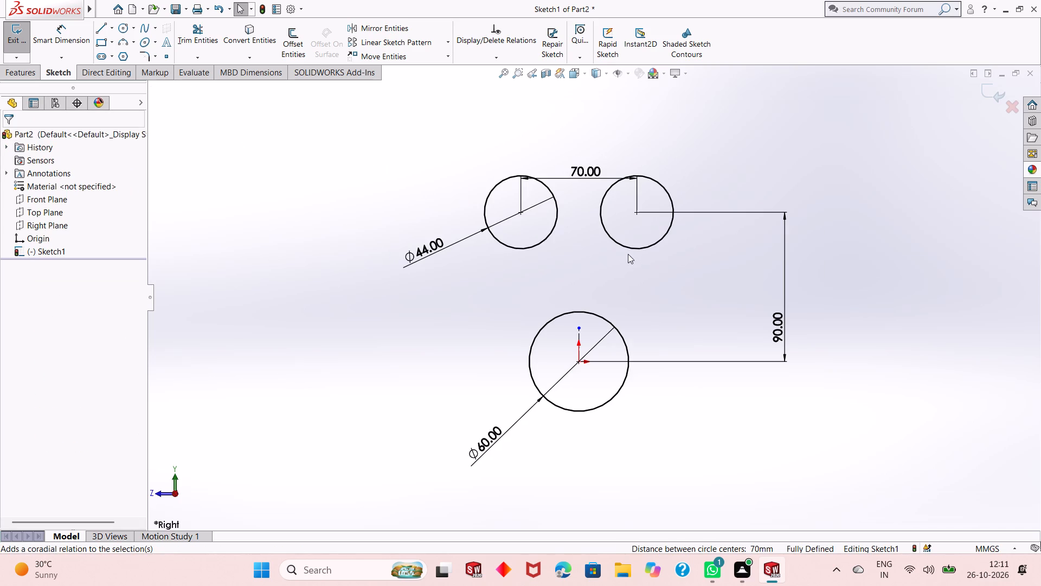
left_click(122, 38)
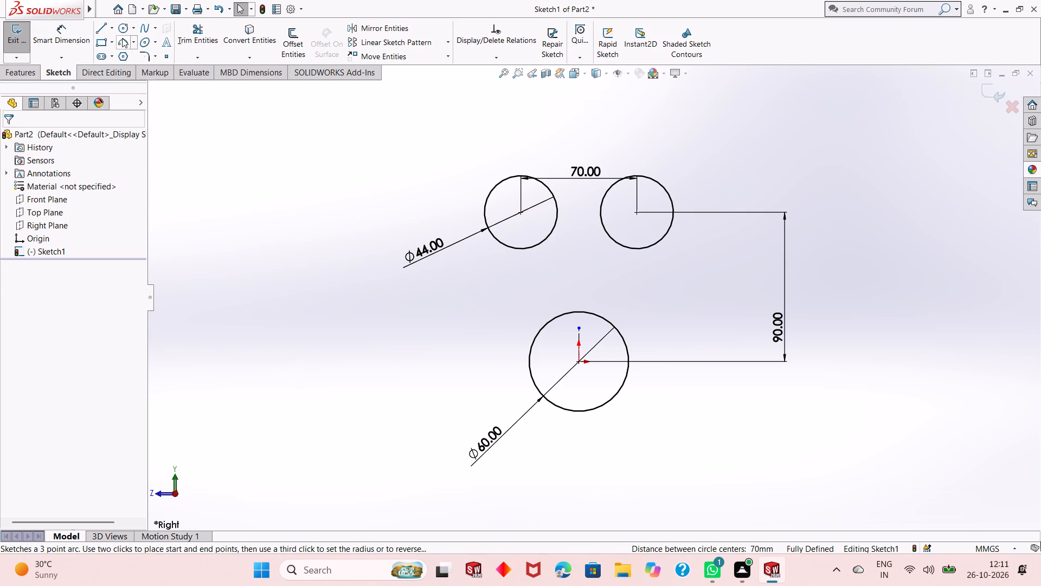
left_click(484, 203)
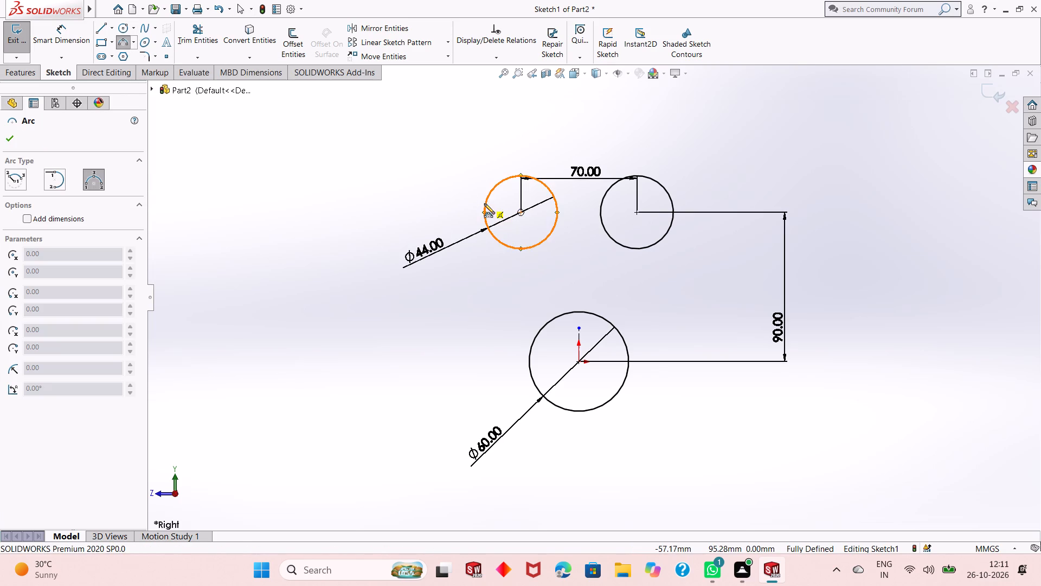
left_click(542, 392)
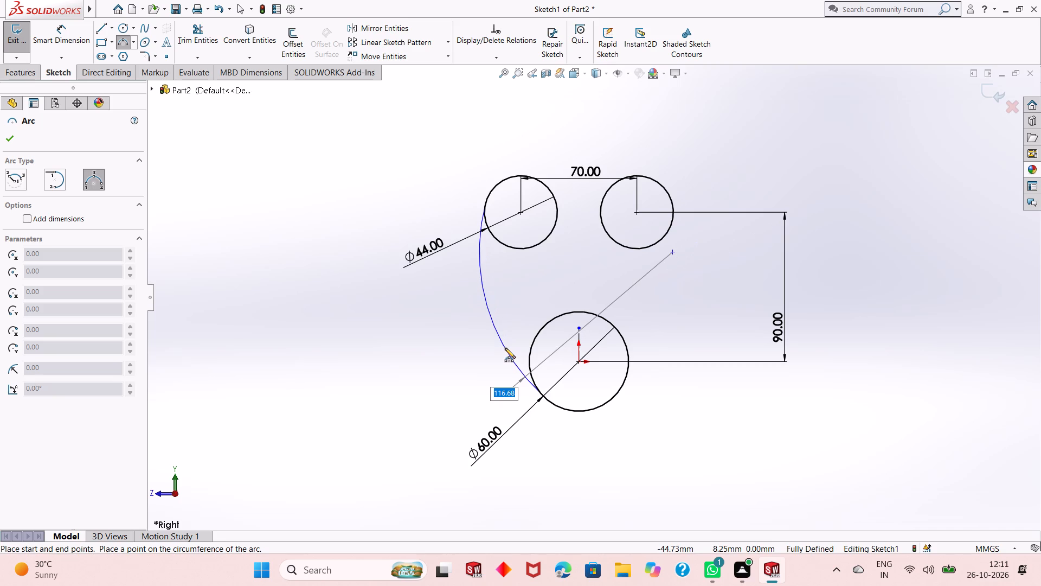
type("105")
key("Return")
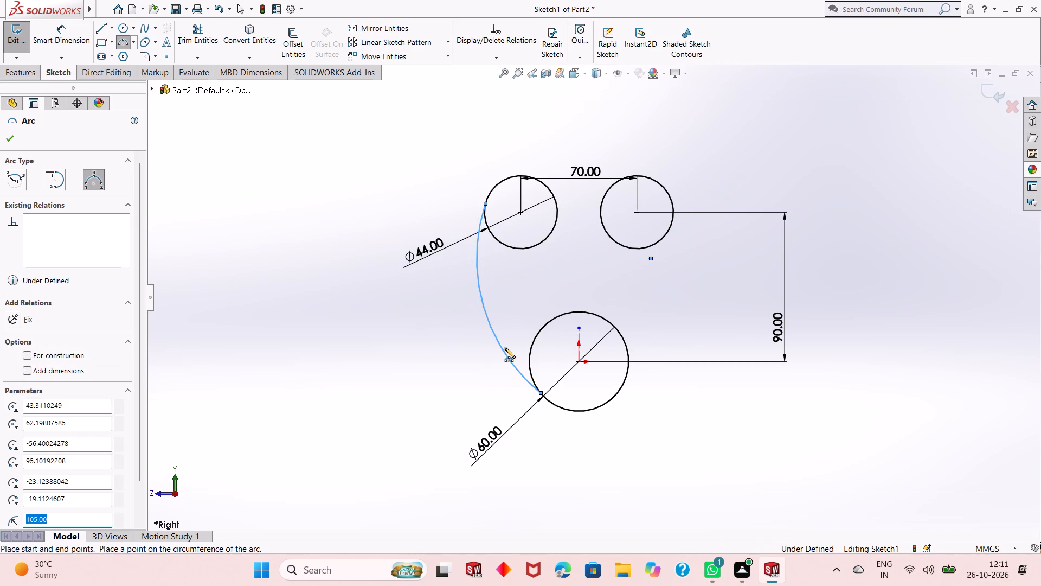
right_click(372, 221)
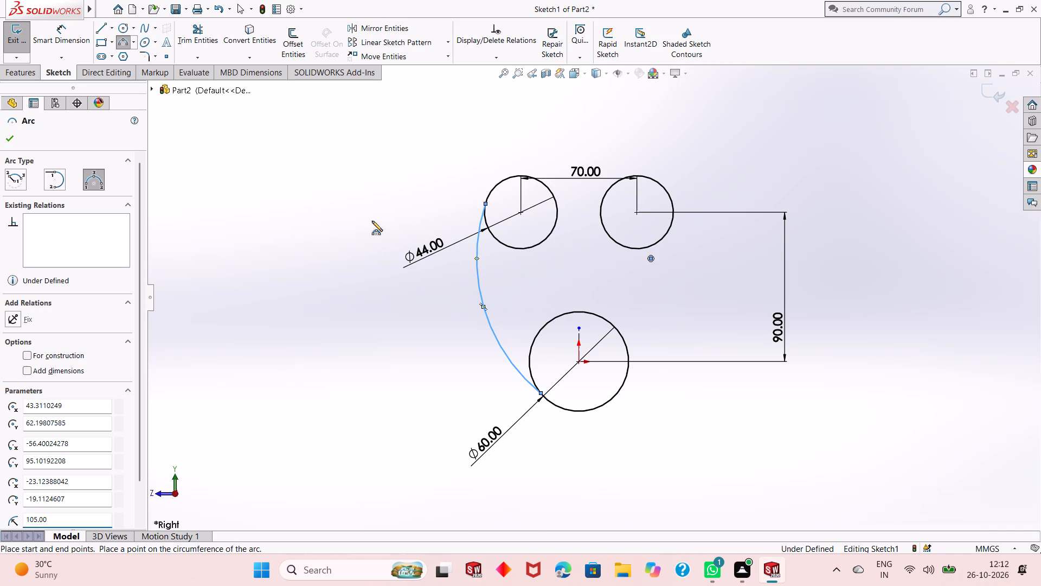
left_click(384, 229)
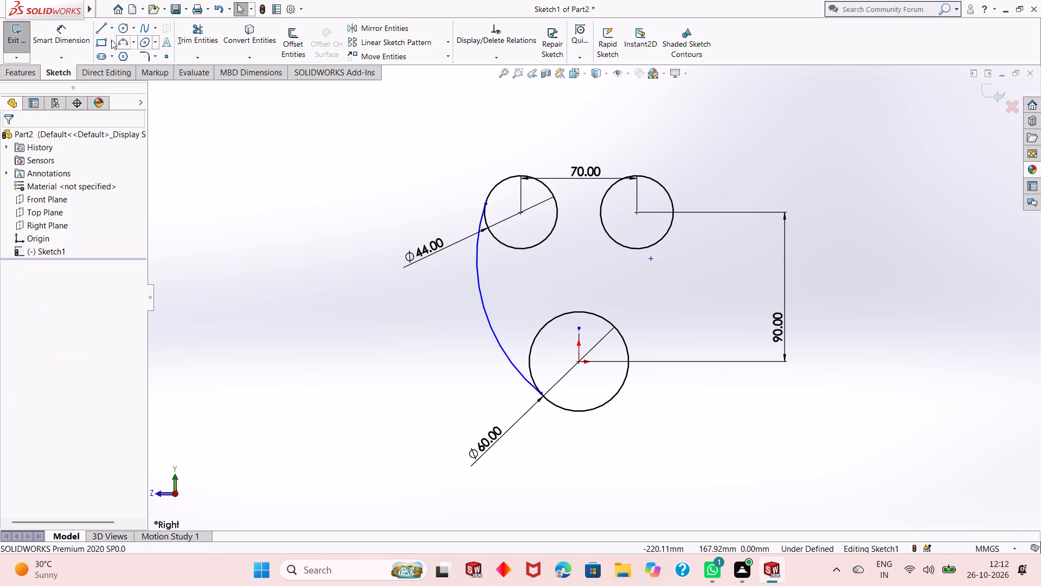
Dimension the outward-bulging arc between the upper-left circle and the 60 mm circle with a radius of 105 mm.
left_click(54, 35)
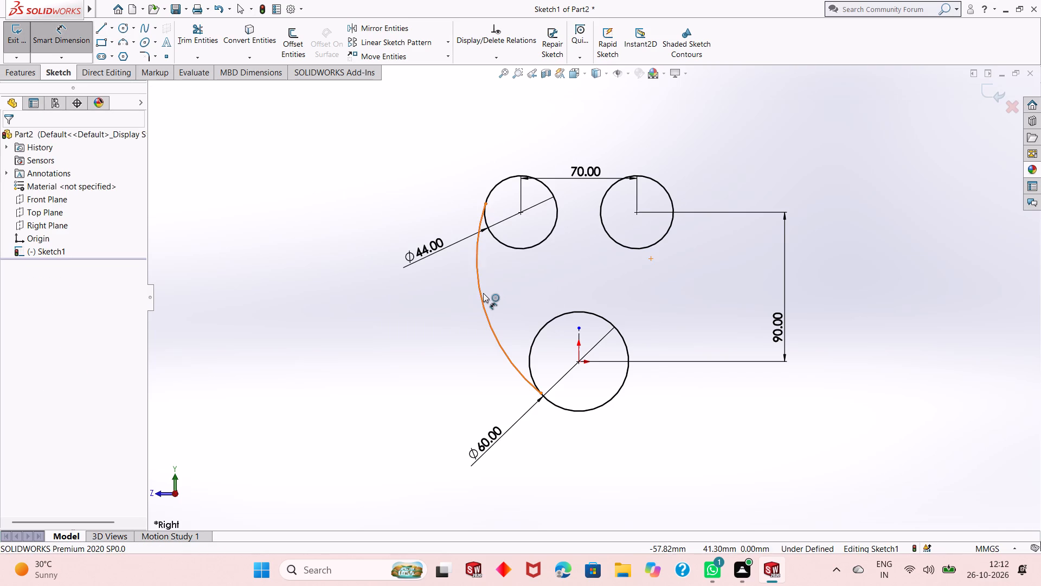
left_click(483, 293)
left_click(426, 331)
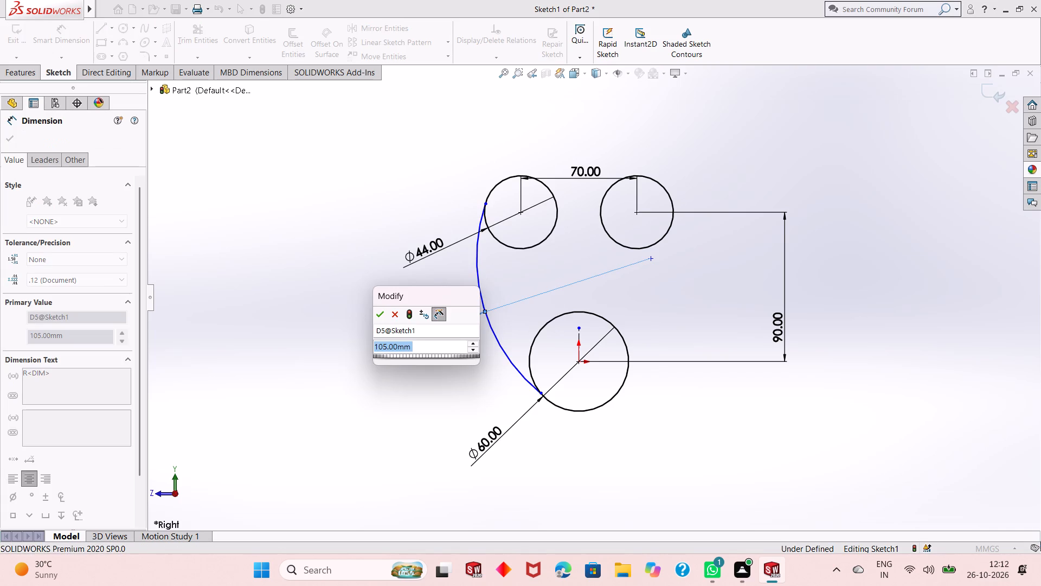
key("Return")
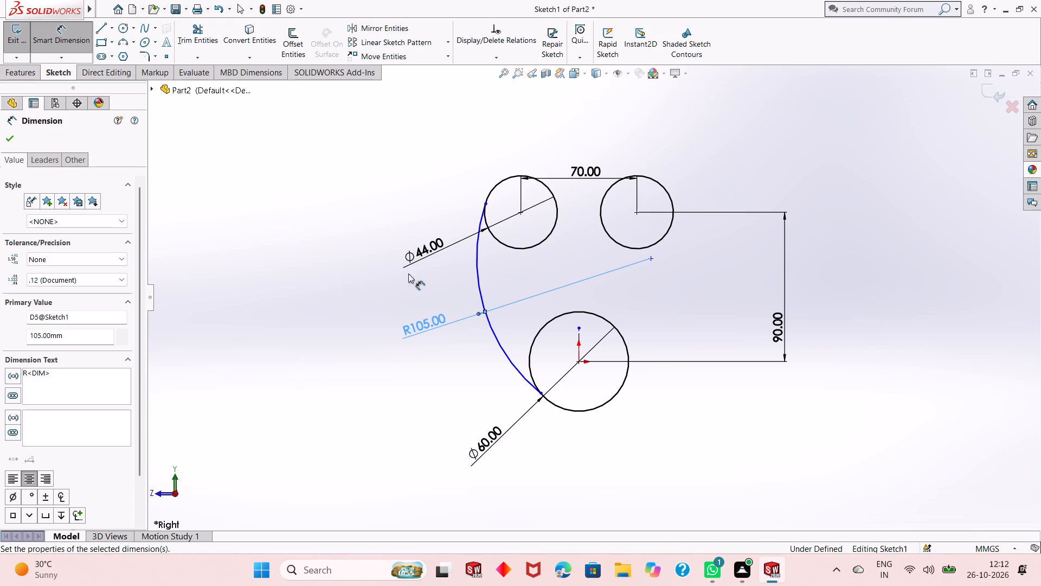
right_click(379, 196)
left_click(405, 230)
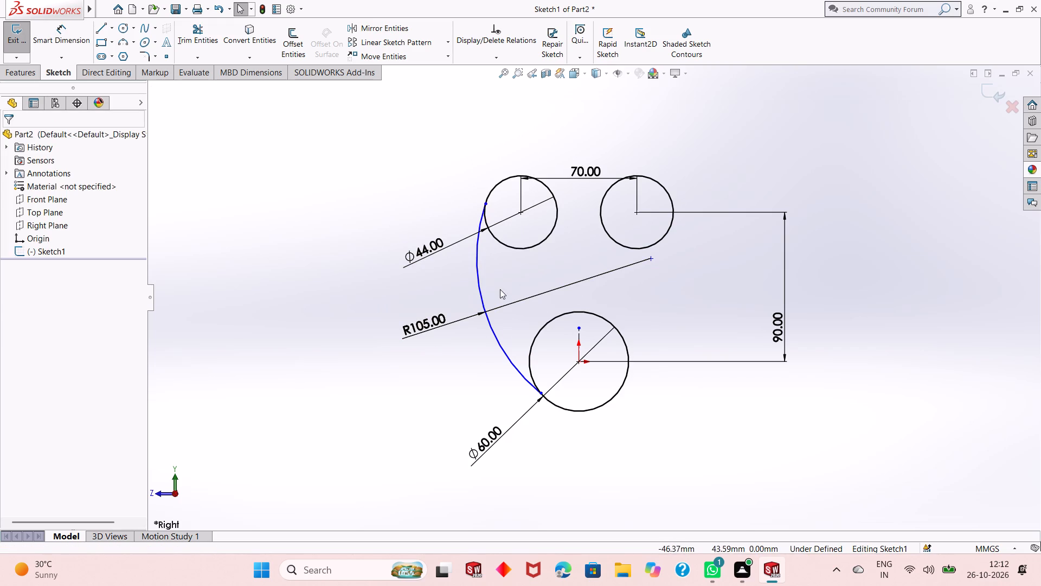
Add tangent relations between the 105 mm radius arc and both the upper-left circle and the 60 mm circle.
left_click(478, 265)
left_click(497, 237, "ctrl")
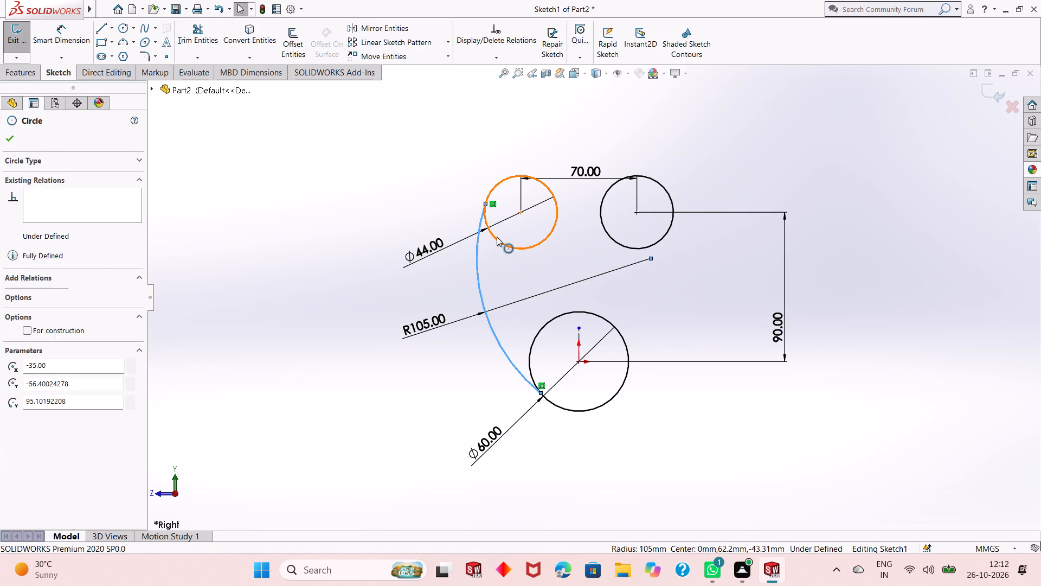
left_click(551, 187)
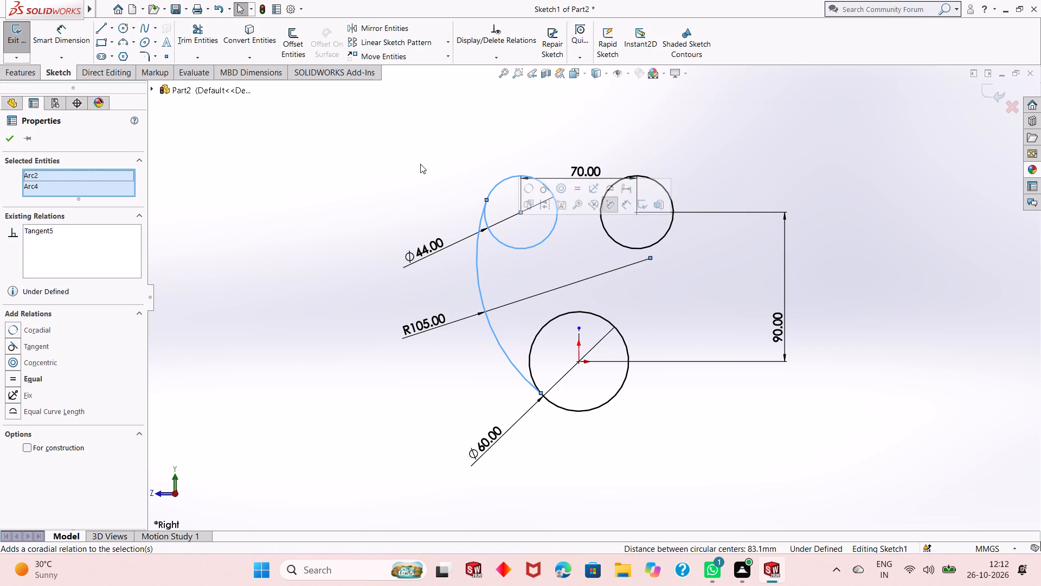
left_click(4, 137)
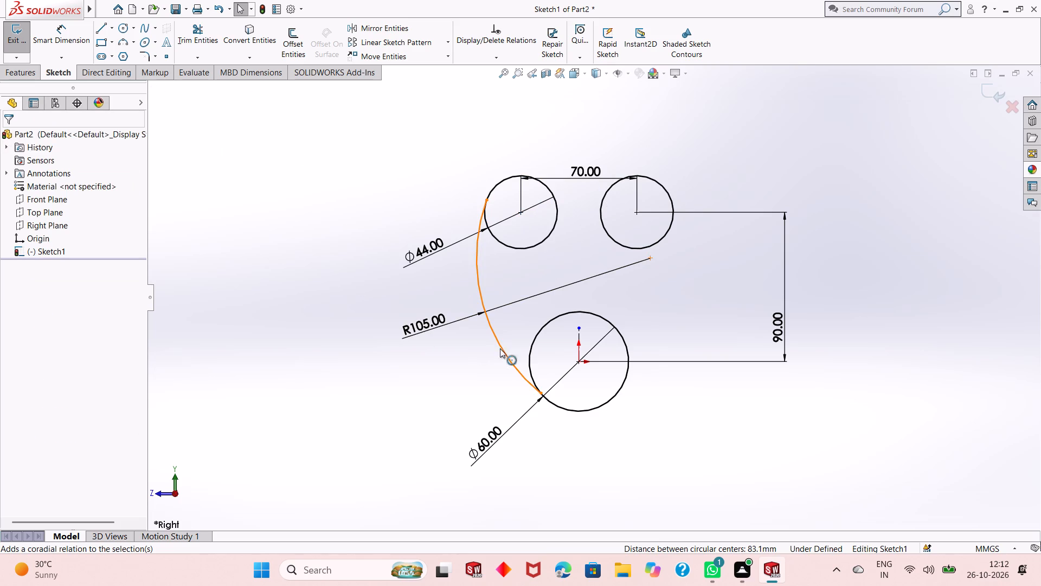
left_click(502, 350)
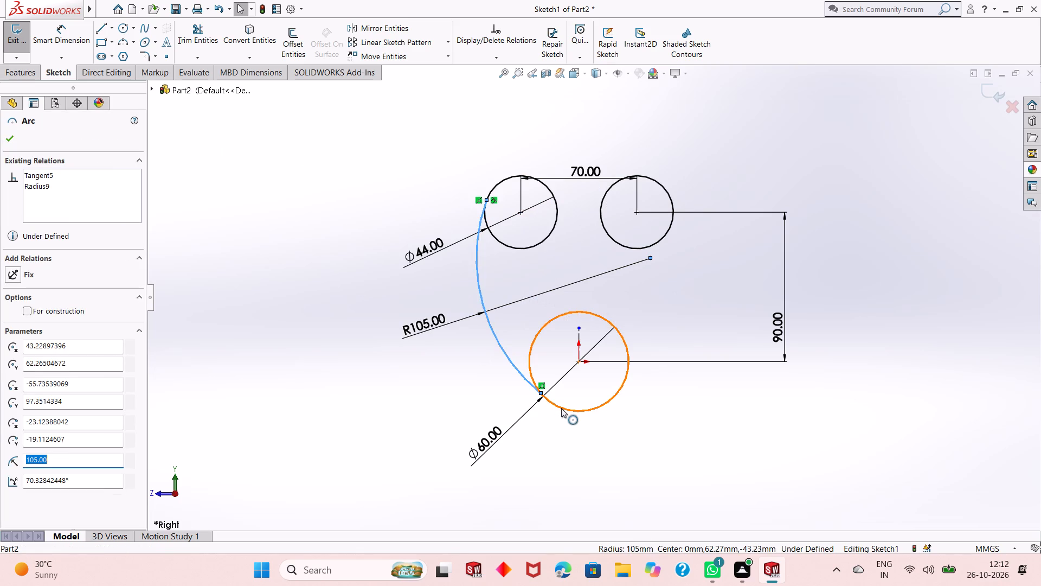
left_click(561, 408, "ctrl")
left_click(610, 363)
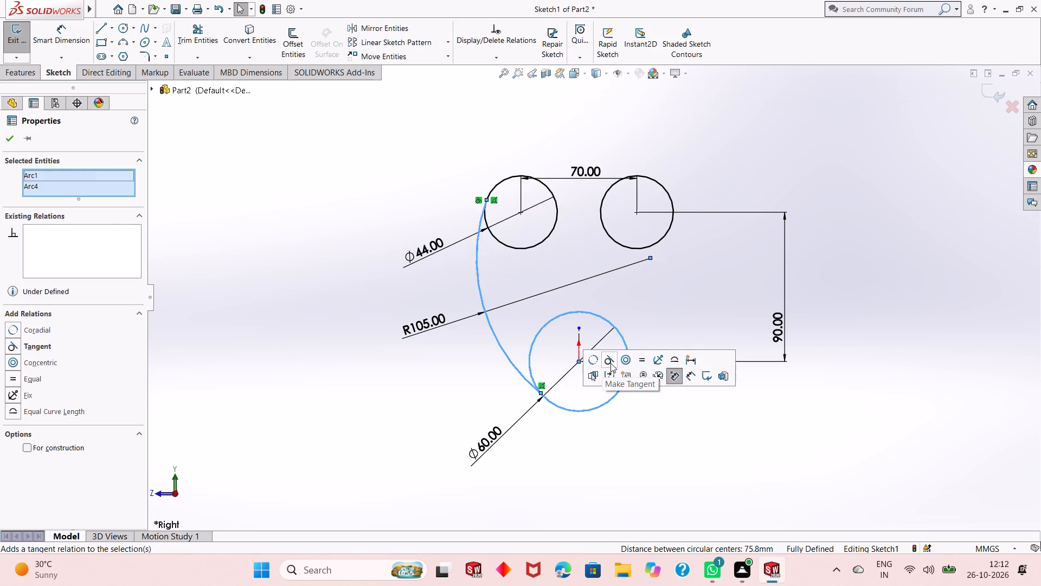
left_click(4, 140)
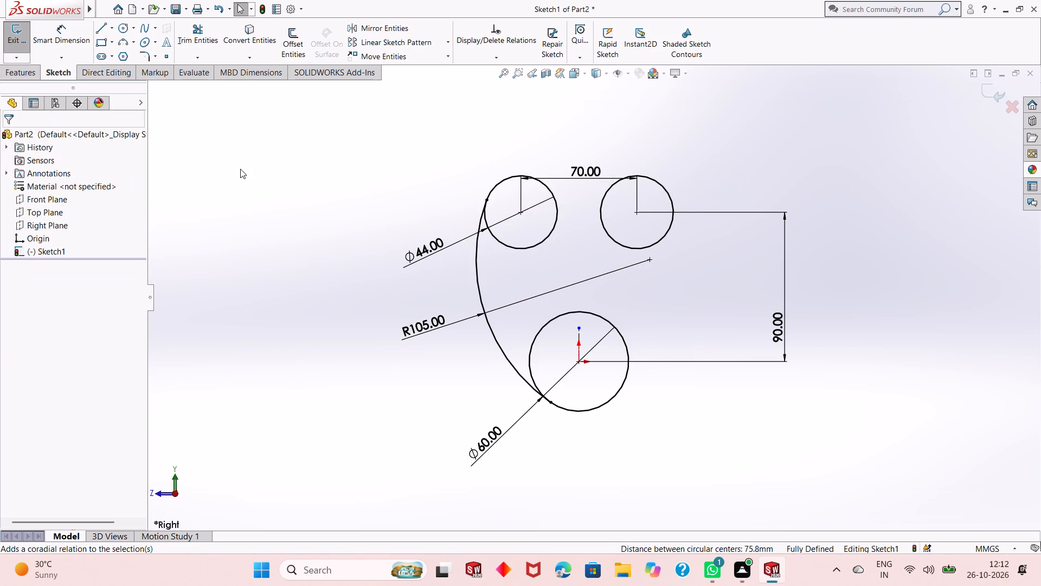
left_click(346, 194)
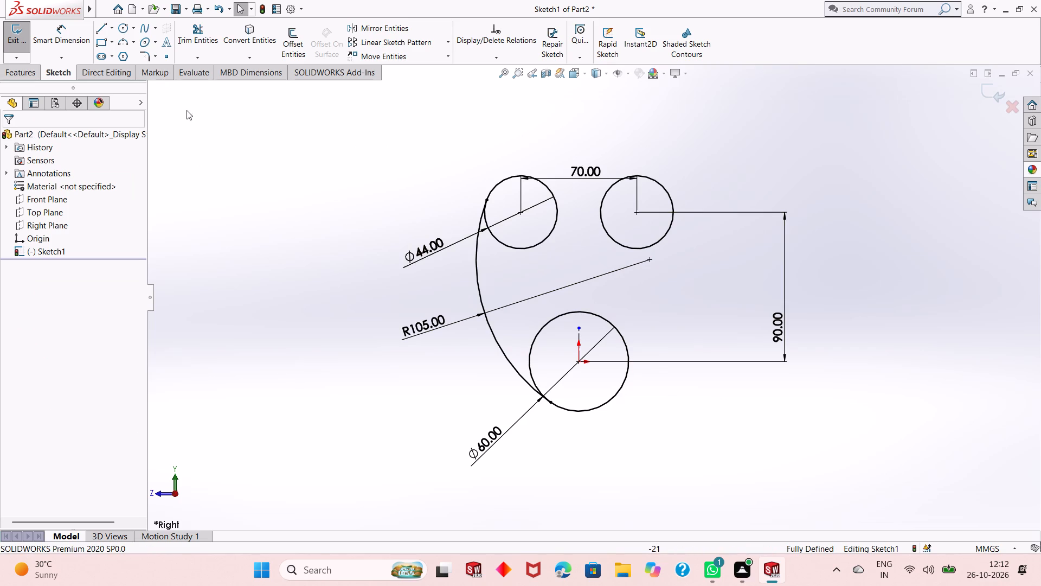
Sketch a straight line tangent to the outer side of the upper-right circle and the right side of the 60 mm circle.
left_click(101, 25)
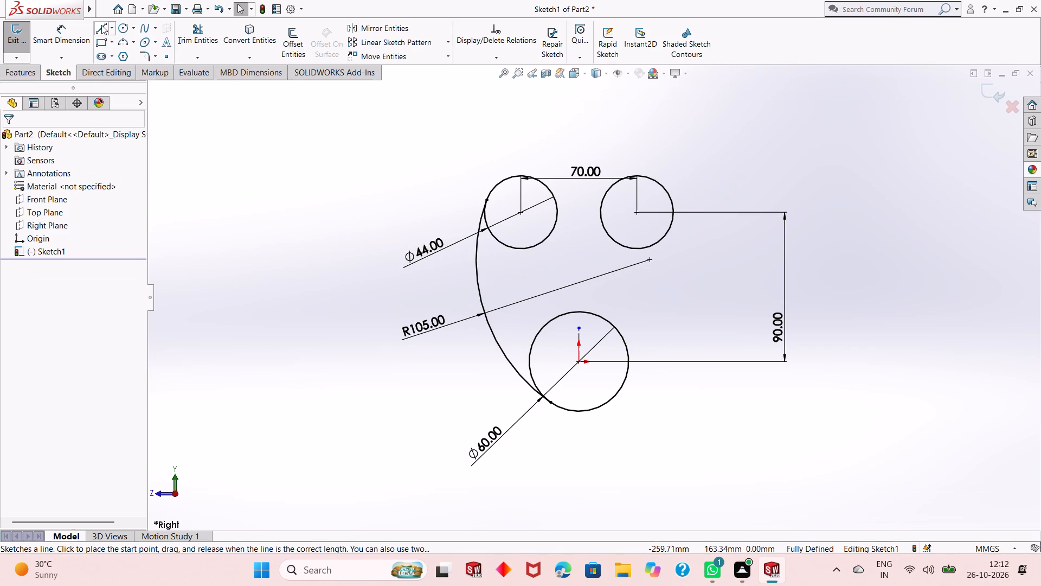
left_click(675, 218)
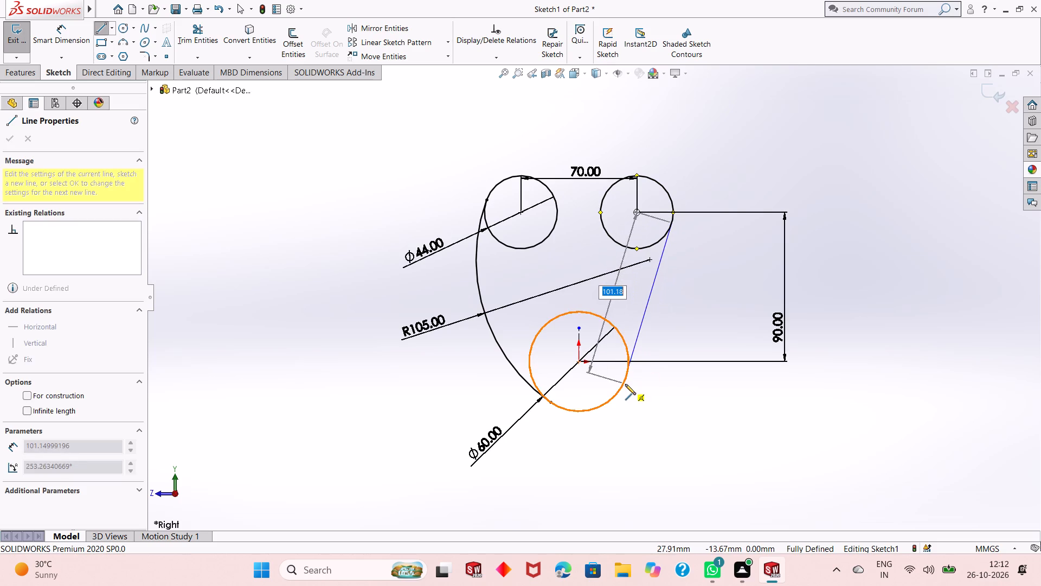
left_click(625, 384)
right_click(694, 319)
left_click(708, 323)
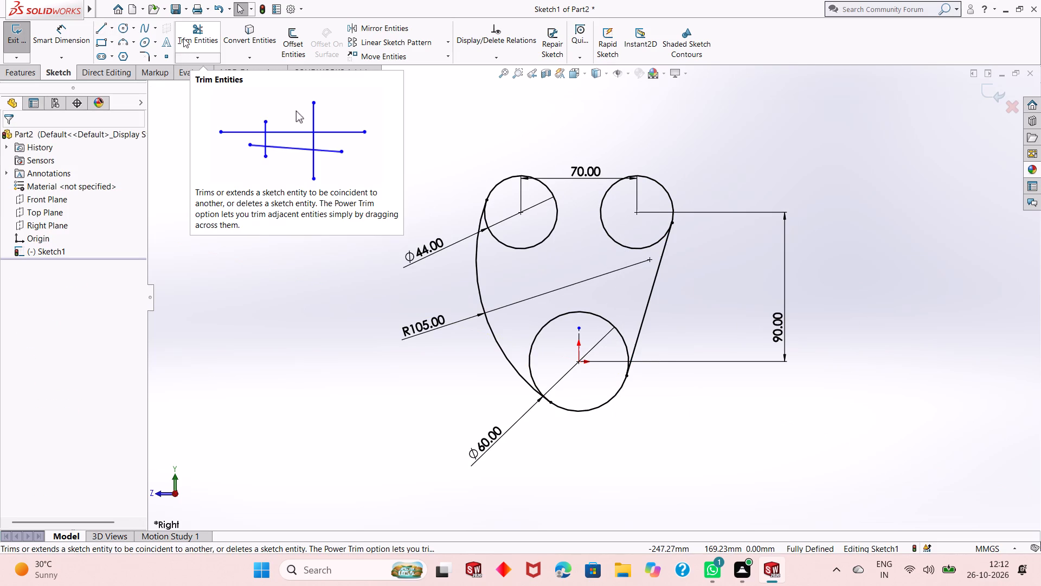
Sketch a downward-bulging 3-point arc of radius 23 mm between the facing upper sides of the two upper circles.
scroll(618, 148, "down", 1)
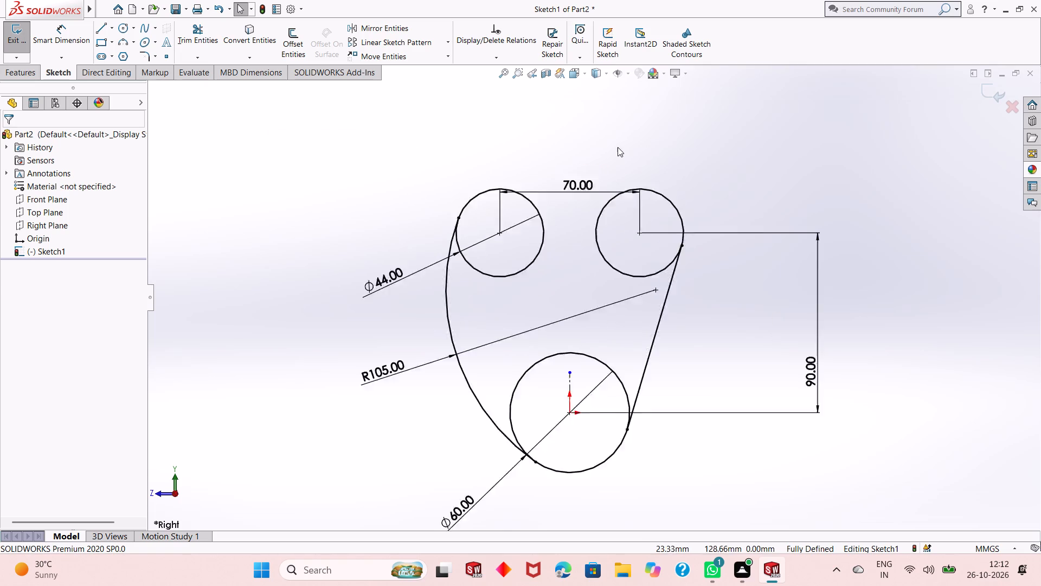
scroll(618, 147, "down", 1)
scroll(592, 210, "down", 1)
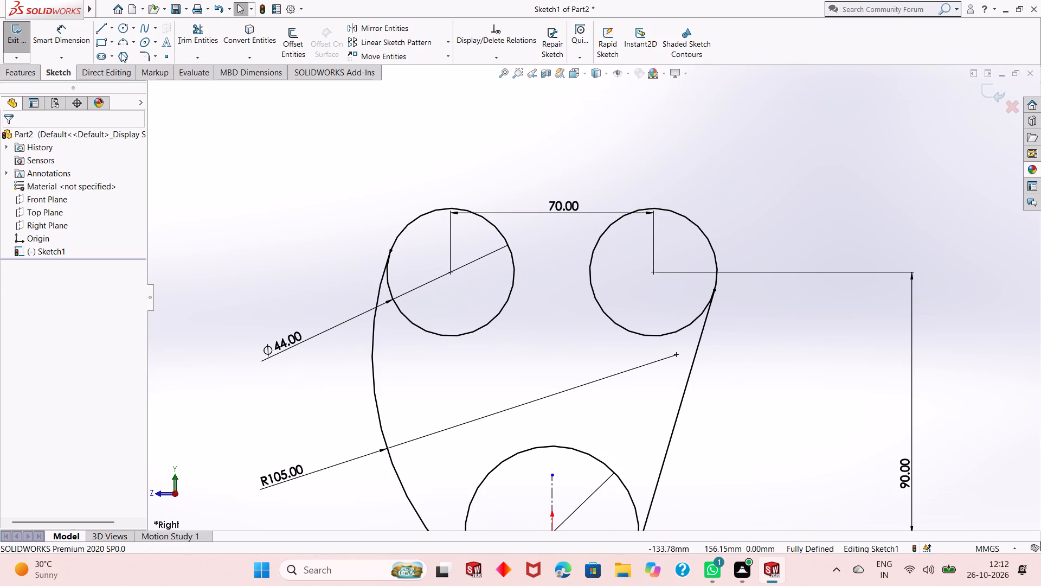
left_click(121, 38)
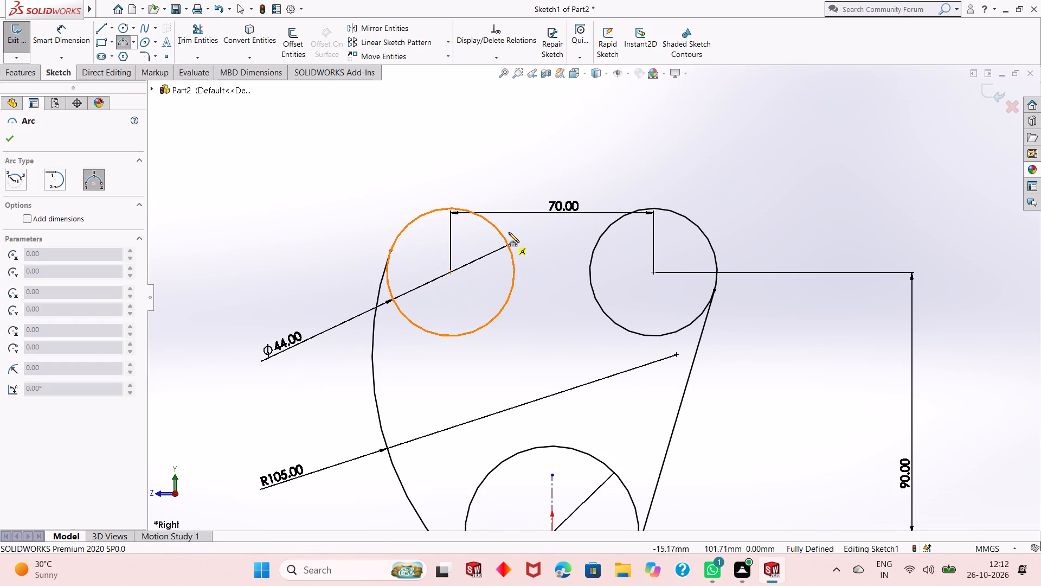
left_click(494, 225)
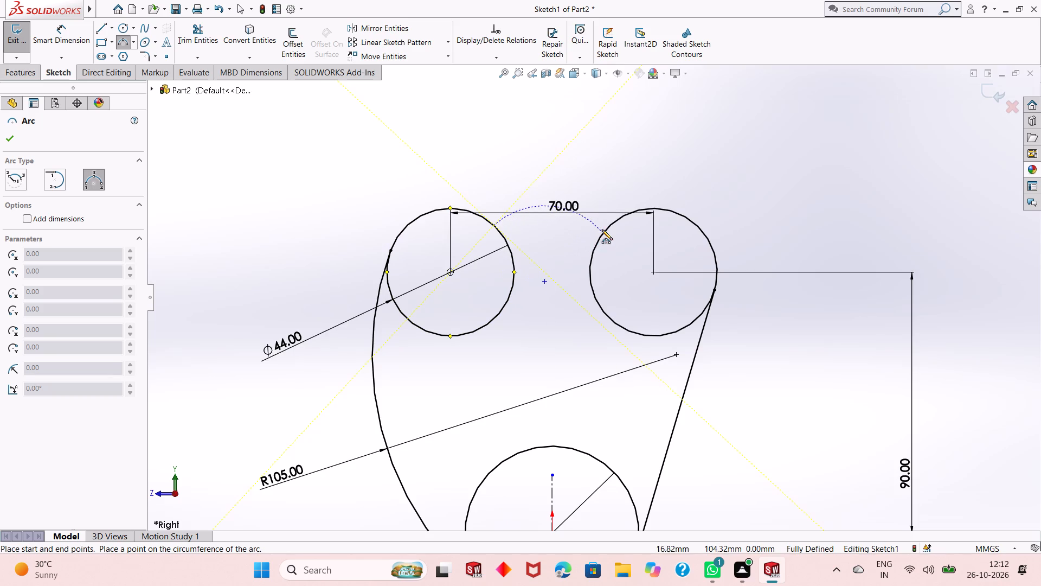
left_click(602, 232)
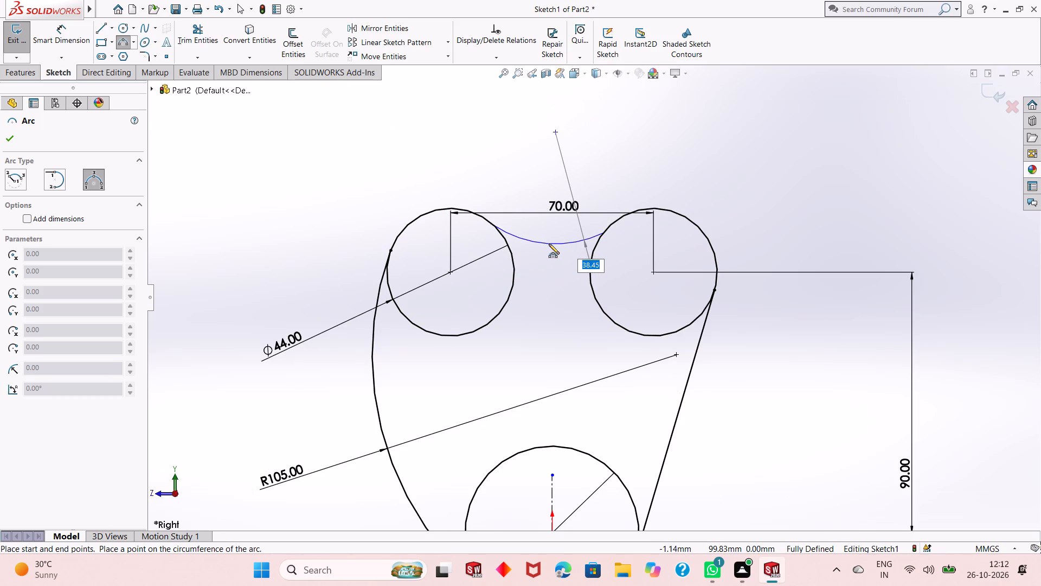
type("23")
key("Return")
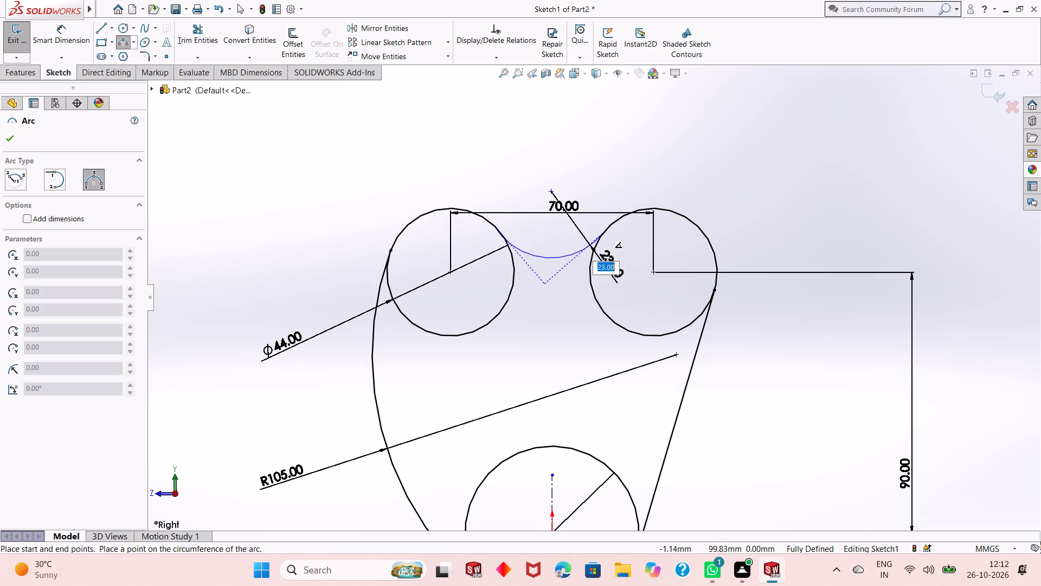
right_click(602, 98)
left_click(615, 106)
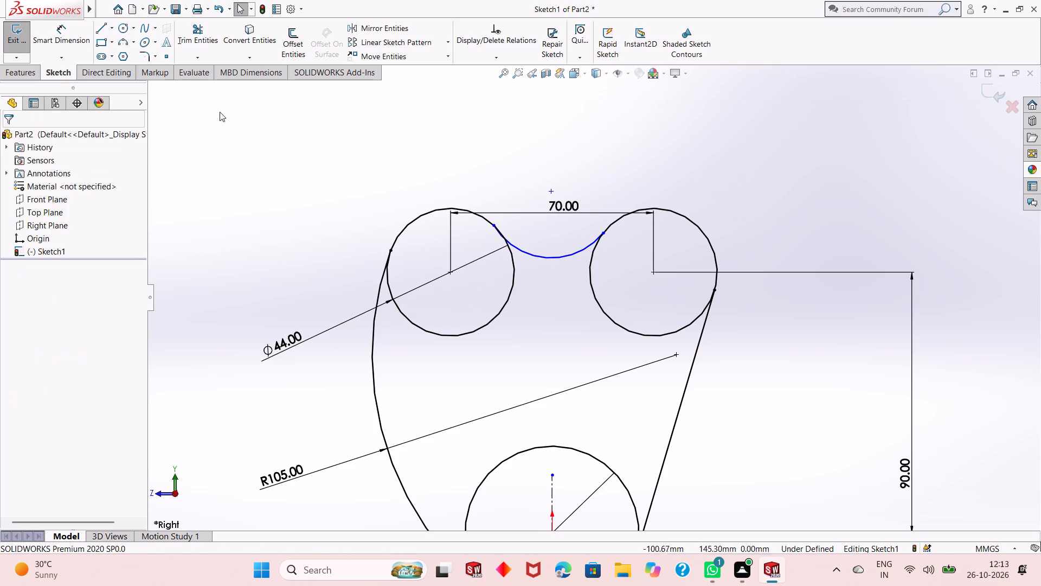
Dimension the arc between the two upper circles with a radius of 23 mm.
left_click(61, 35)
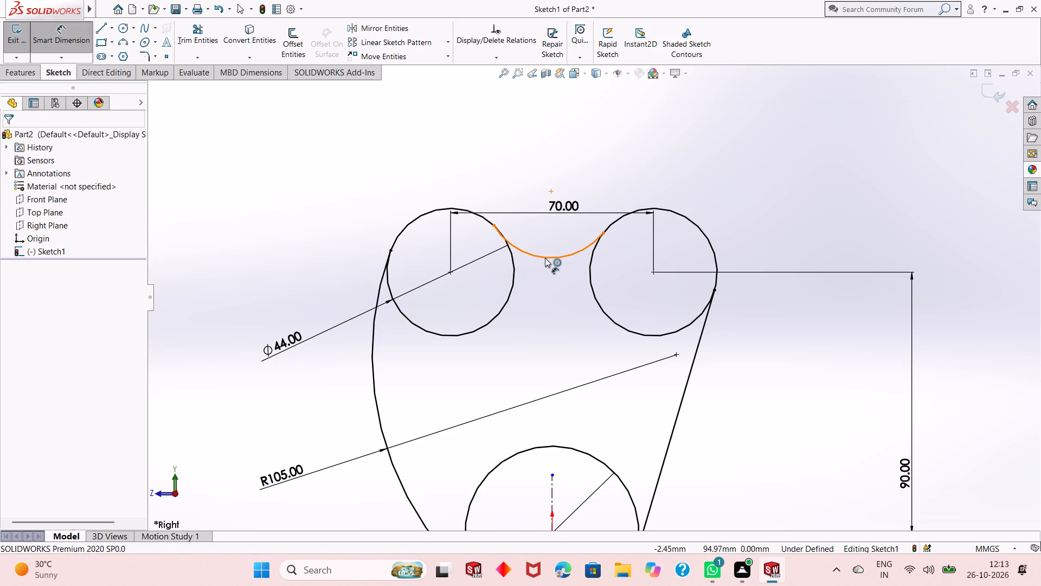
left_click(545, 258)
left_click(579, 322)
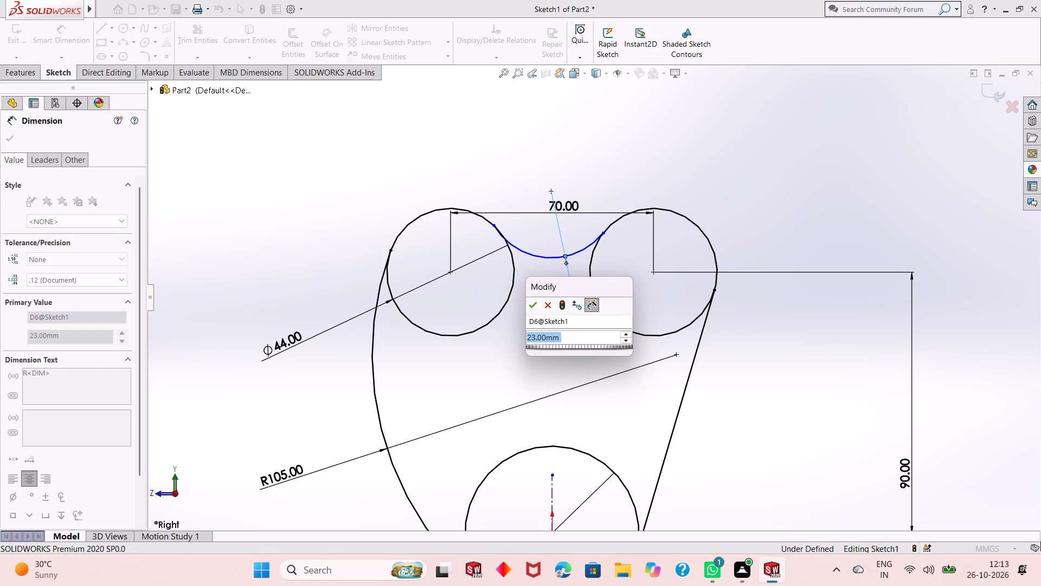
left_click(532, 309)
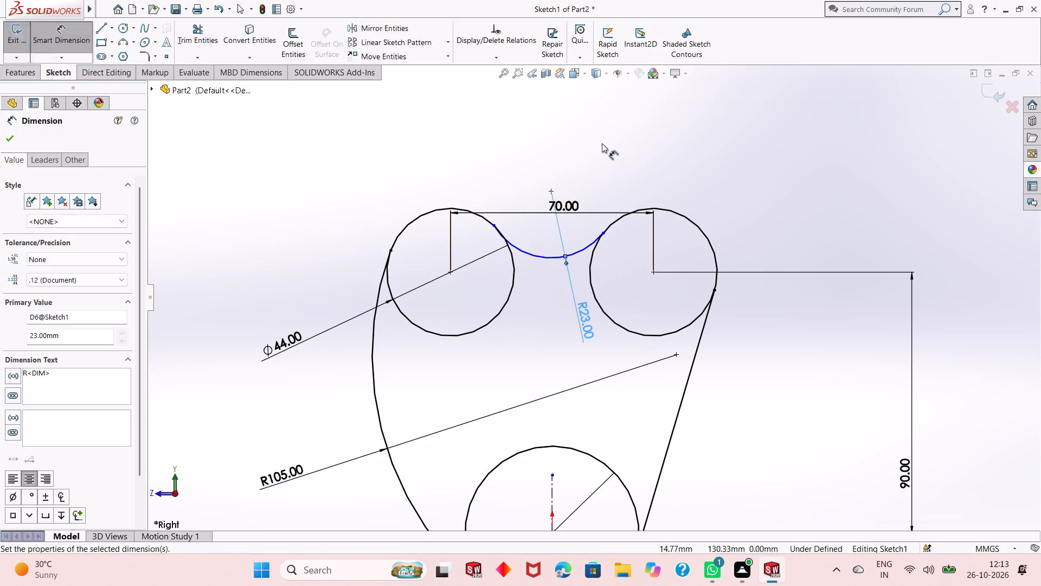
right_click(642, 123)
left_click(658, 160)
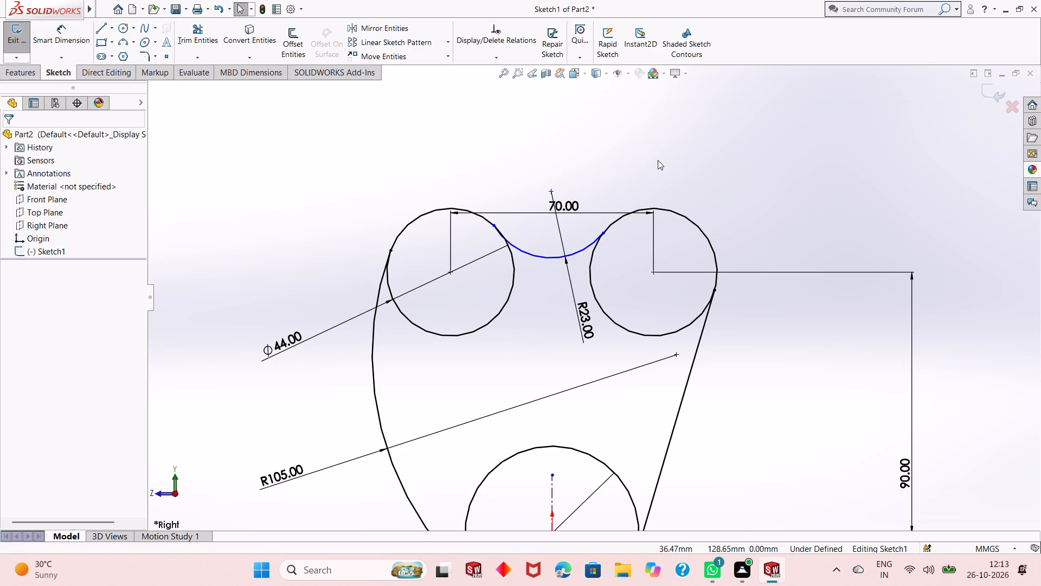
Add tangent relations between the 23 mm radius arc and both the upper-left and upper-right circles.
left_click(539, 255)
left_click(516, 273, "ctrl")
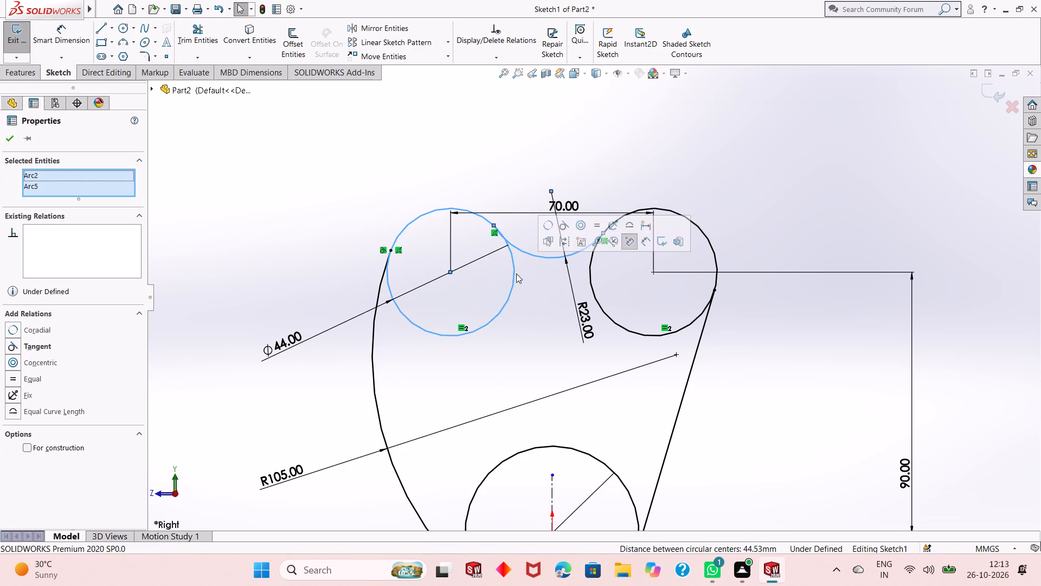
left_click(566, 226)
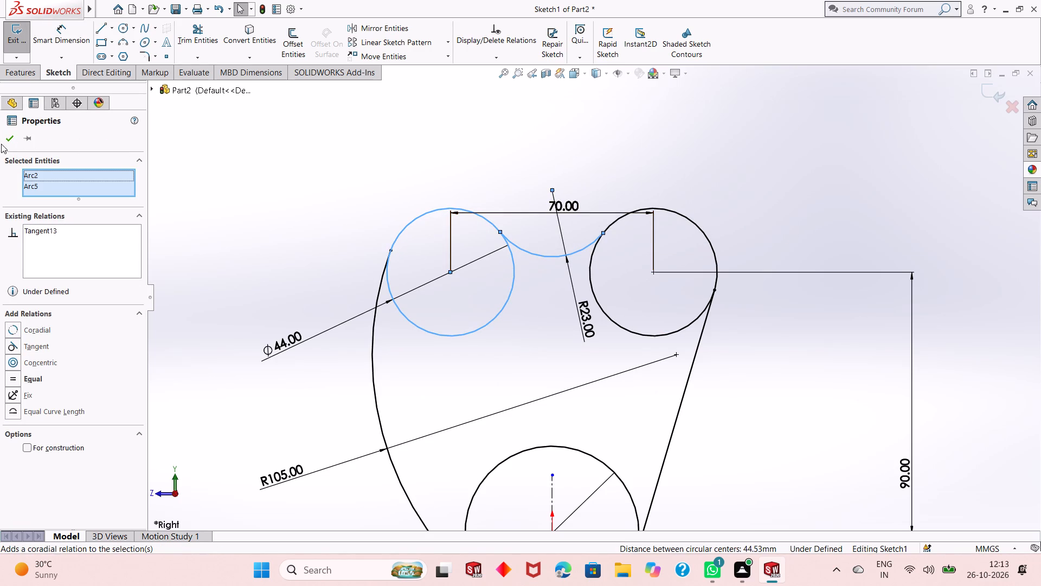
left_click(5, 143)
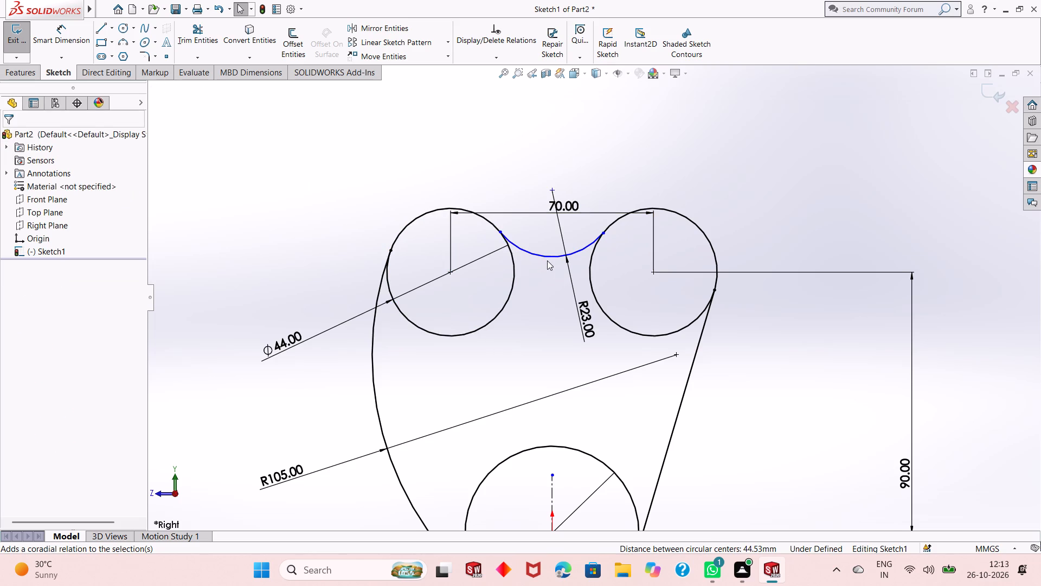
left_click(553, 256)
left_click(588, 268, "ctrl")
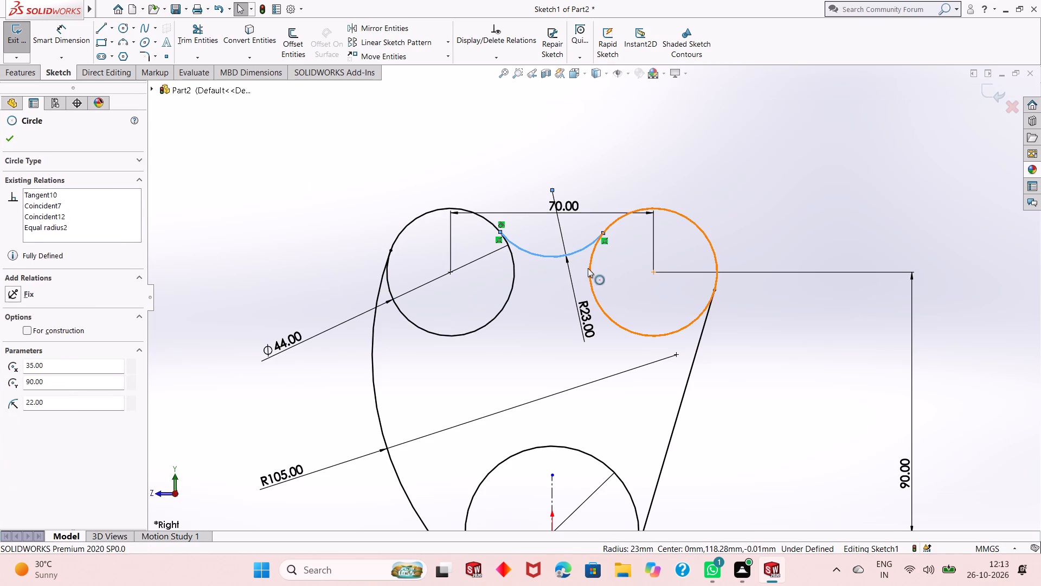
left_click(635, 221)
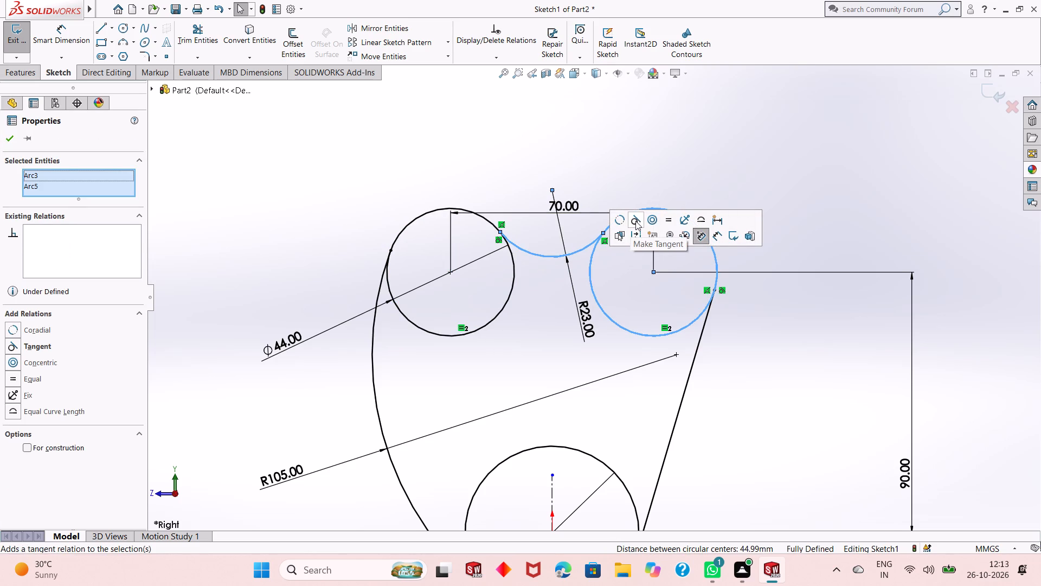
left_click(14, 138)
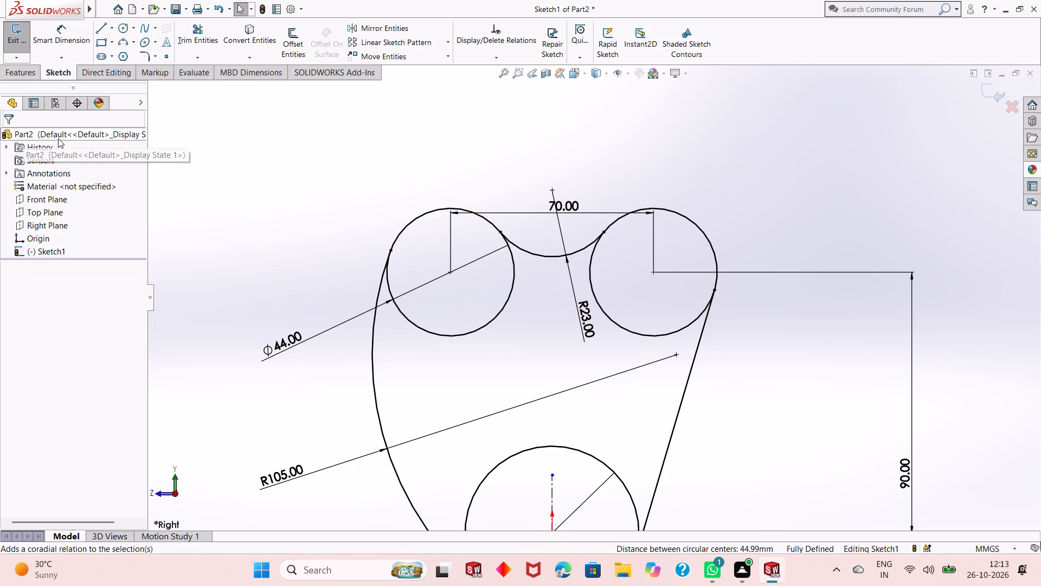
Trim to closest the inner portions of the two upper circles and the 60 mm circle, leaving the outer profile.
left_click(205, 29)
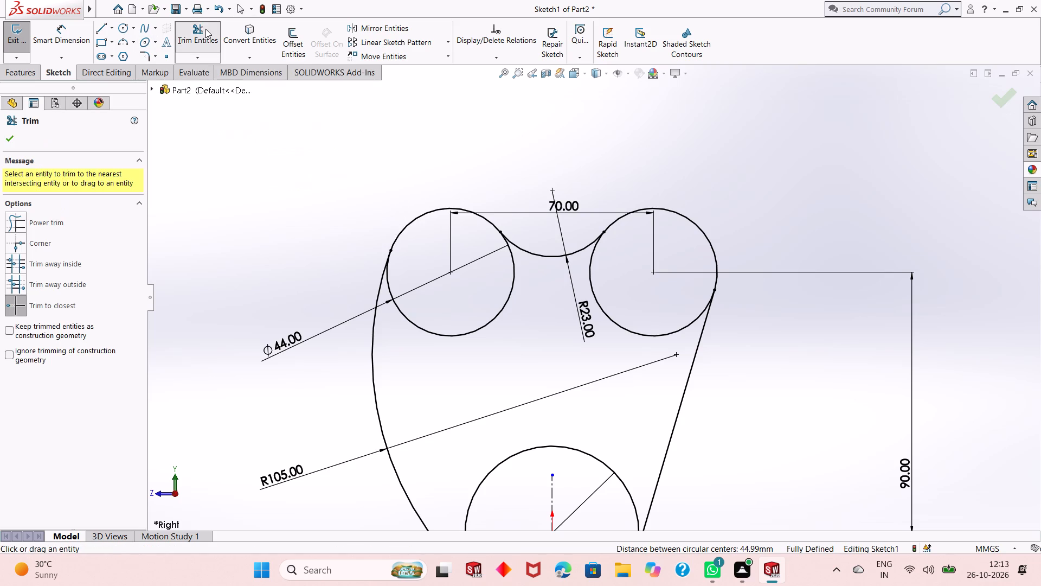
left_click(427, 334)
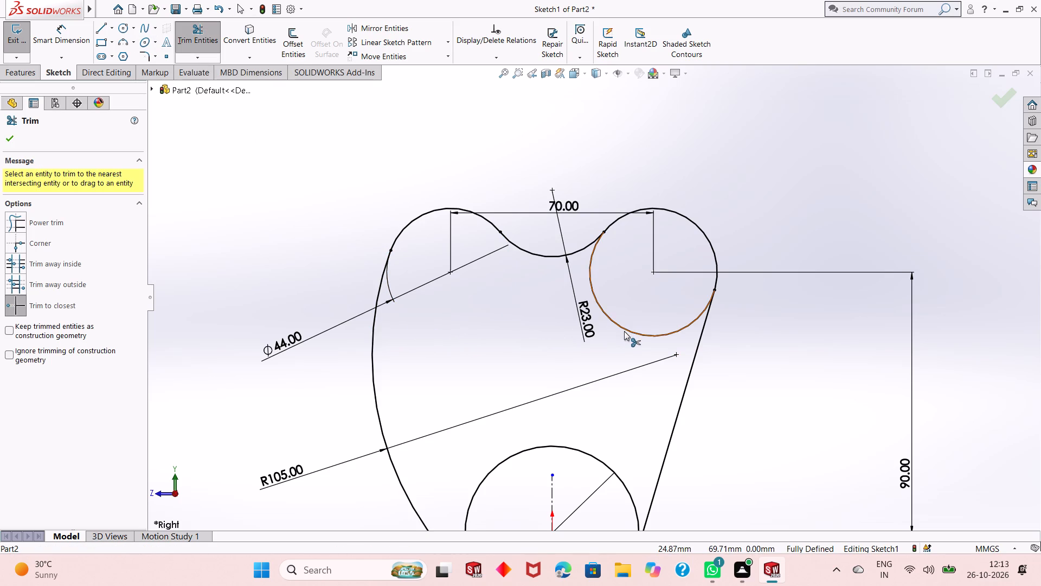
left_click(624, 331)
scroll(539, 207, "down", 2)
scroll(534, 221, "up", 4)
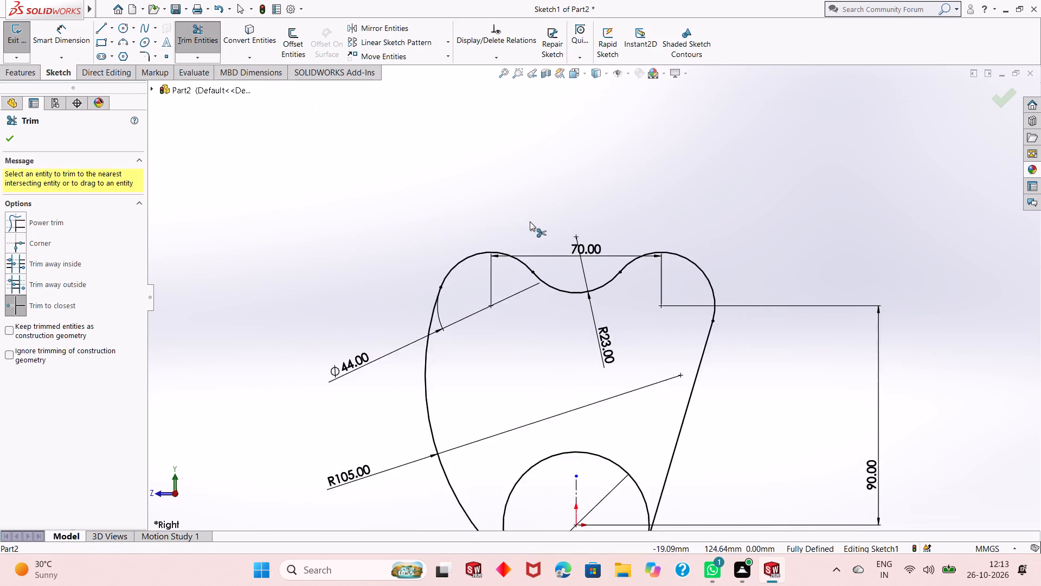
scroll(530, 221, "up", 2)
scroll(591, 471, "down", 3)
left_click(599, 292)
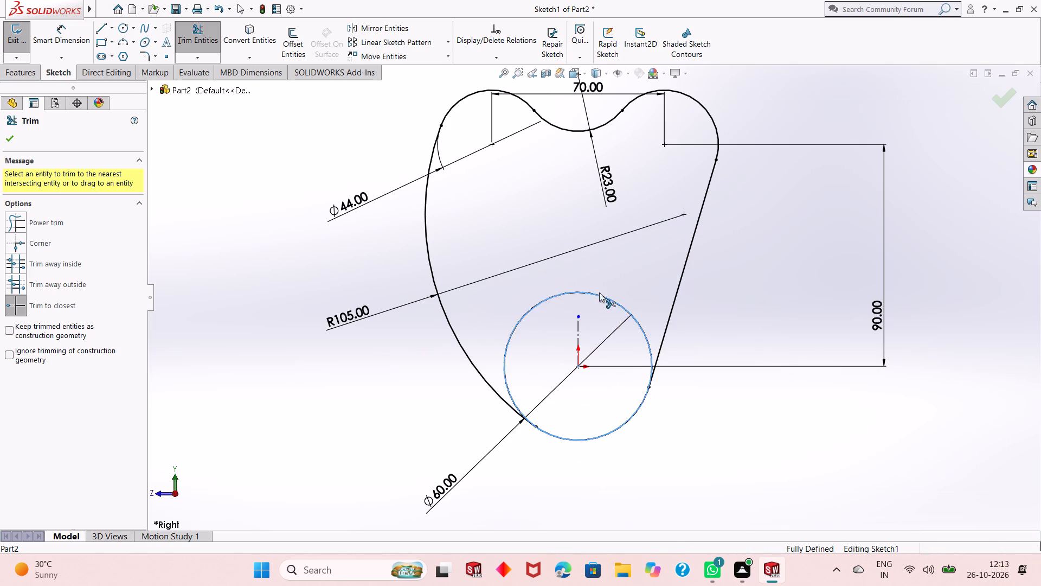
Extrude the trimmed outline as a blind boss with a depth of 13.5 mm.
right_click(247, 138)
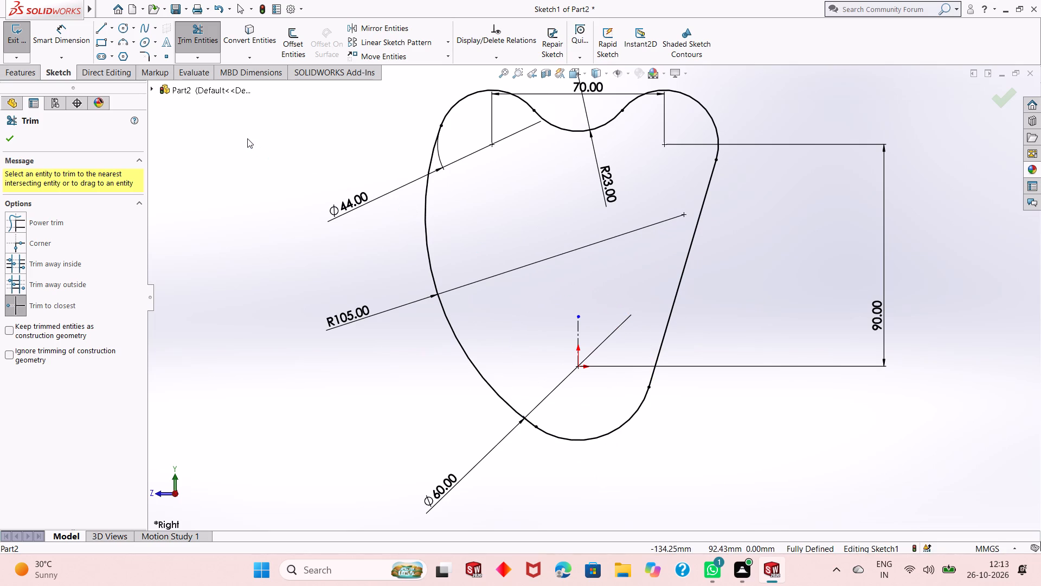
left_click(259, 172)
scroll(489, 254, "up", 2)
scroll(645, 215, "down", 1)
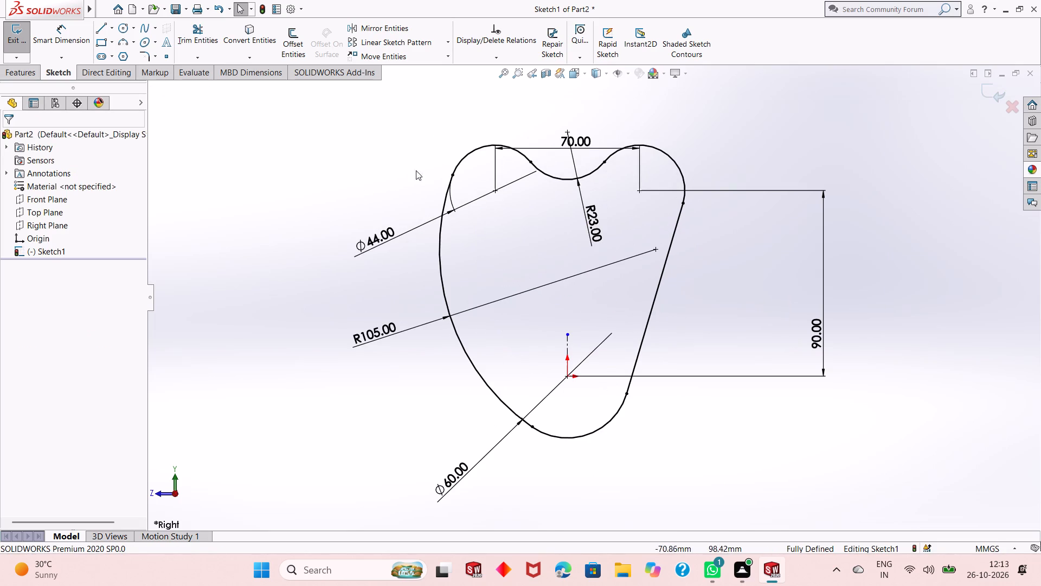
left_click(17, 71)
left_click(24, 56)
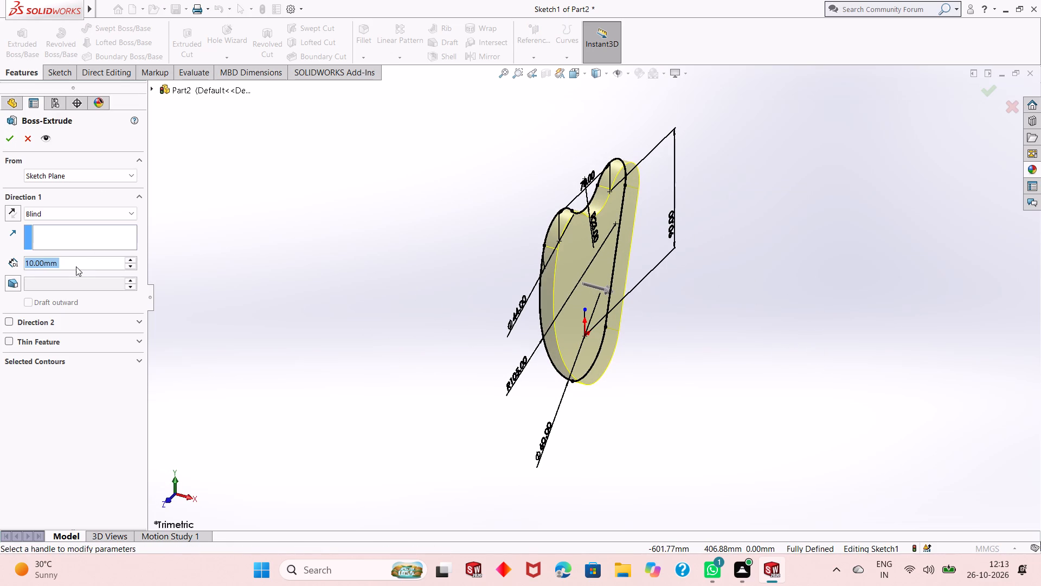
key("1")
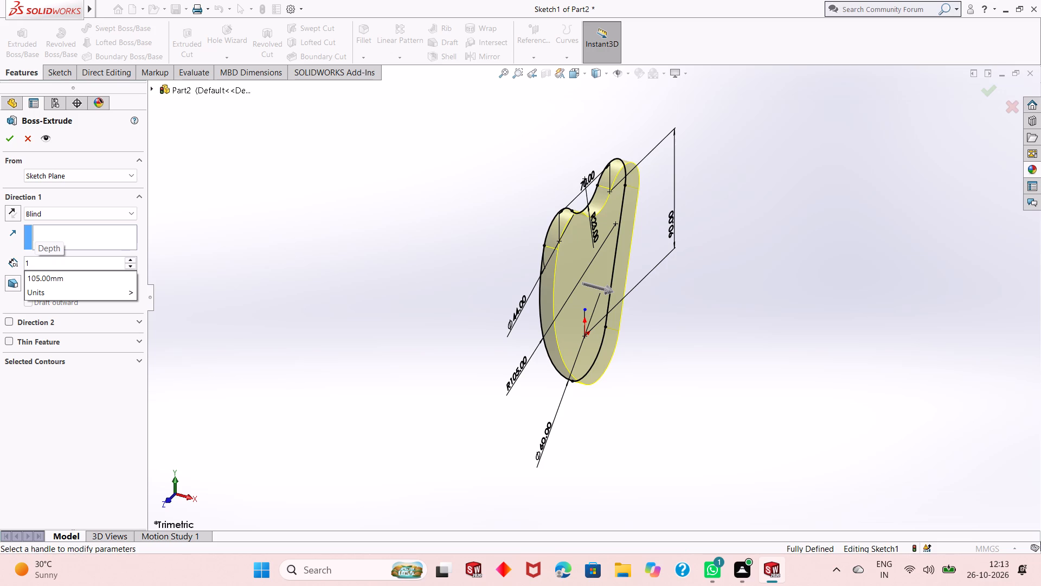
key("3")
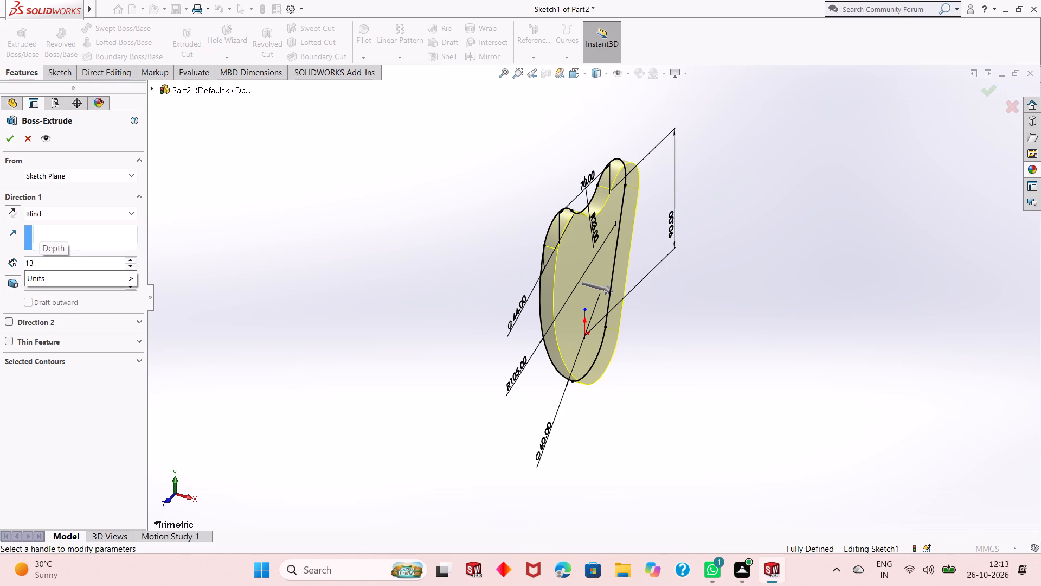
type(".5")
key("Return")
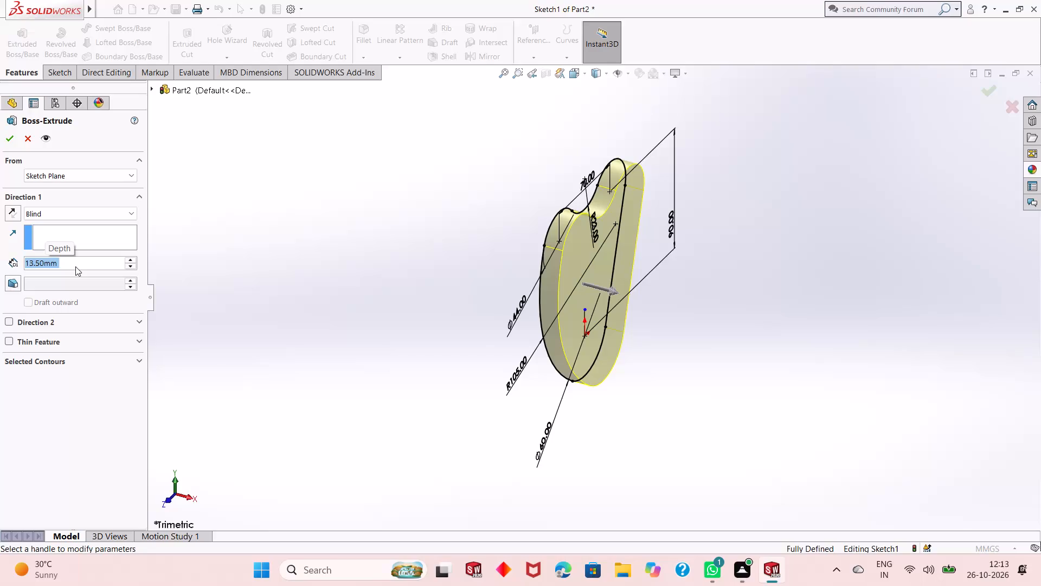
left_click(12, 139)
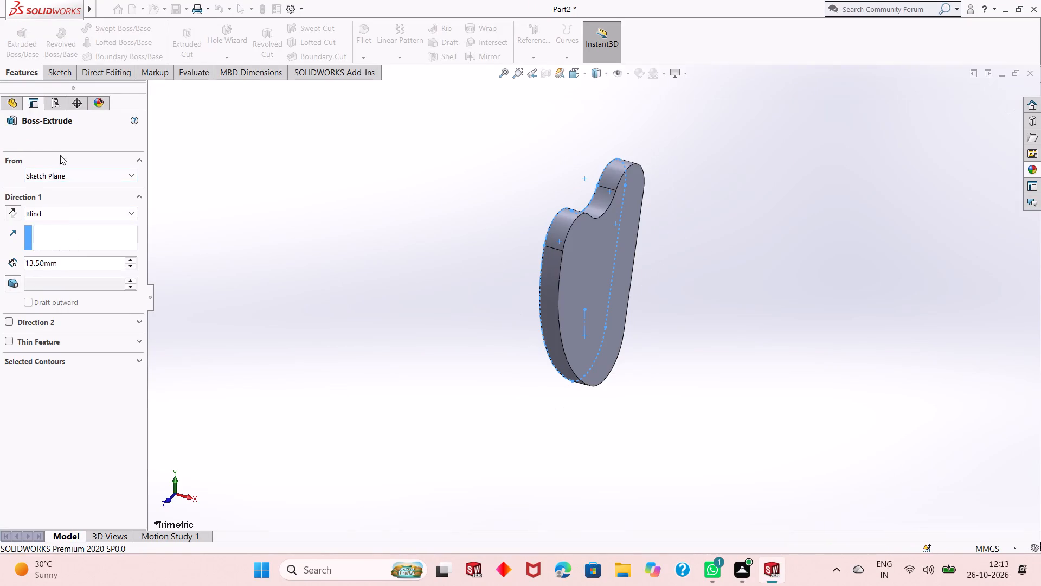
left_click(423, 307)
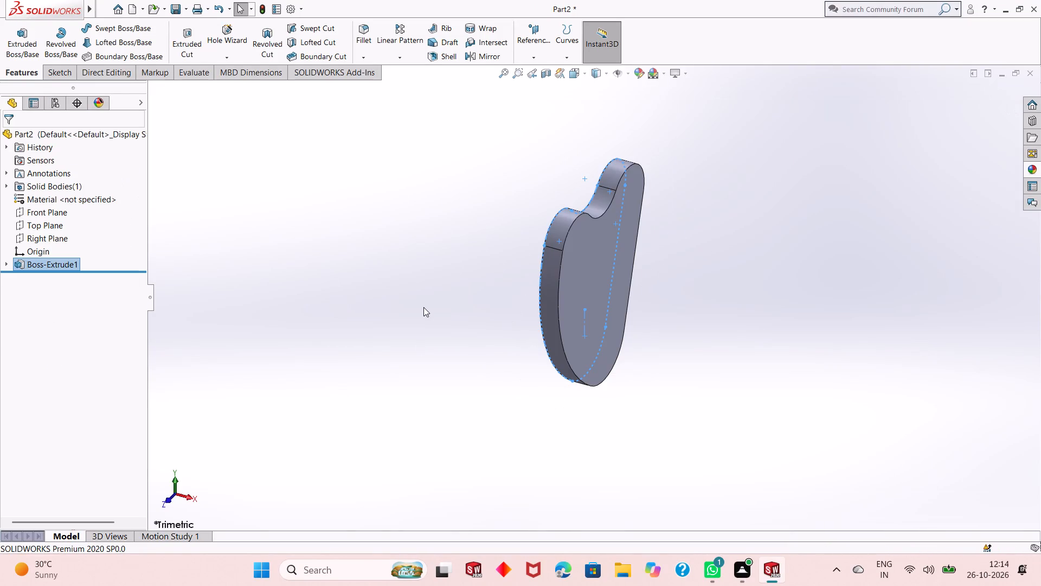
Edit the boss extrusion to use a Mid Plane end condition.
left_click(75, 262)
left_click(87, 231)
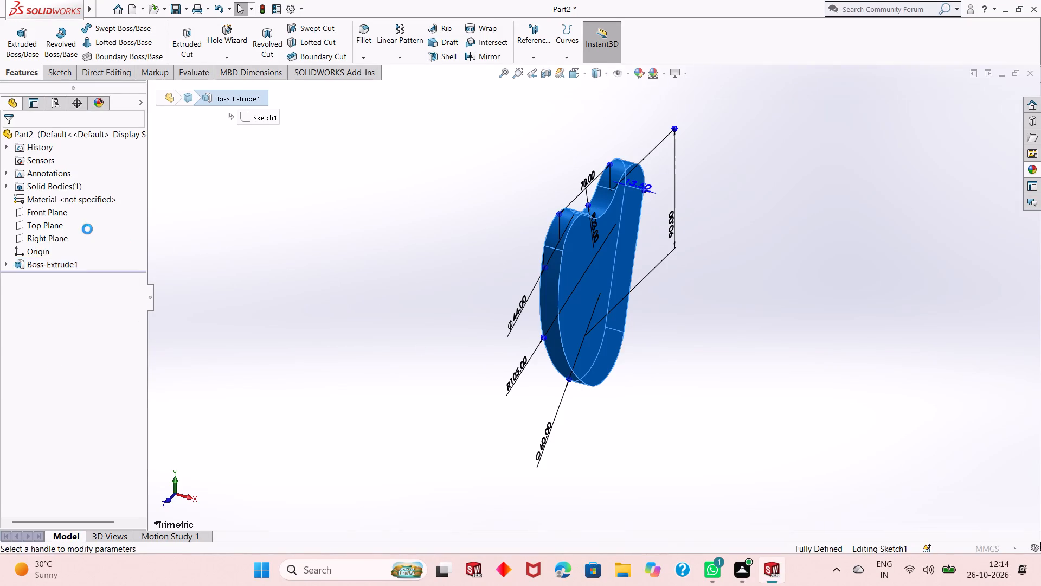
left_click(63, 211)
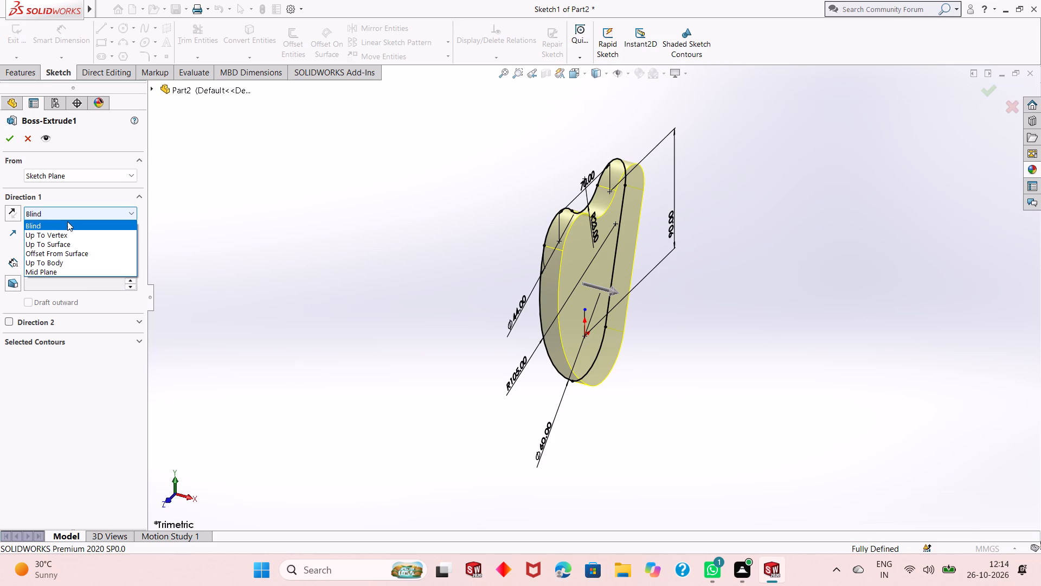
left_click(79, 271)
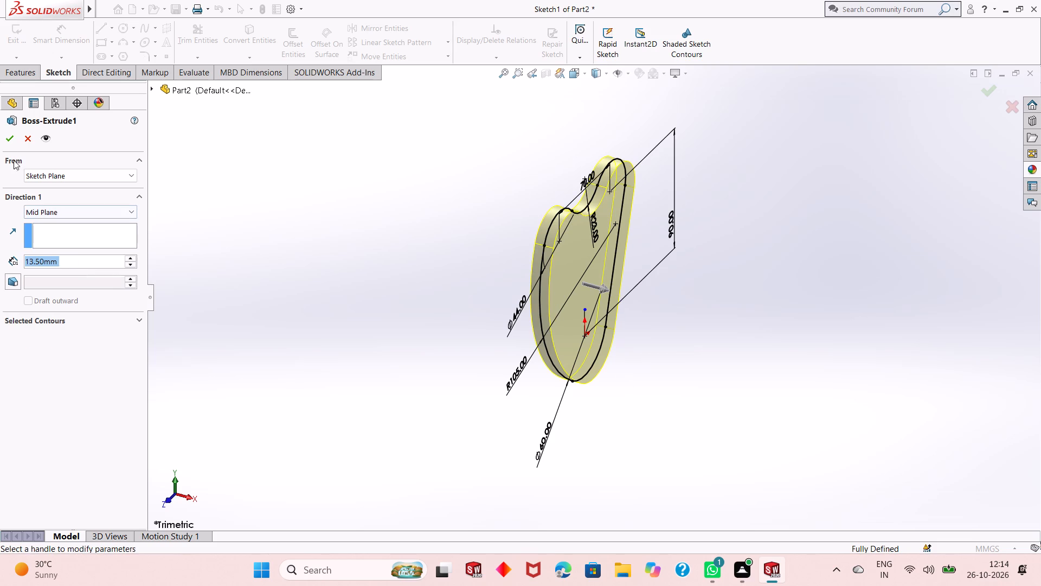
left_click(8, 138)
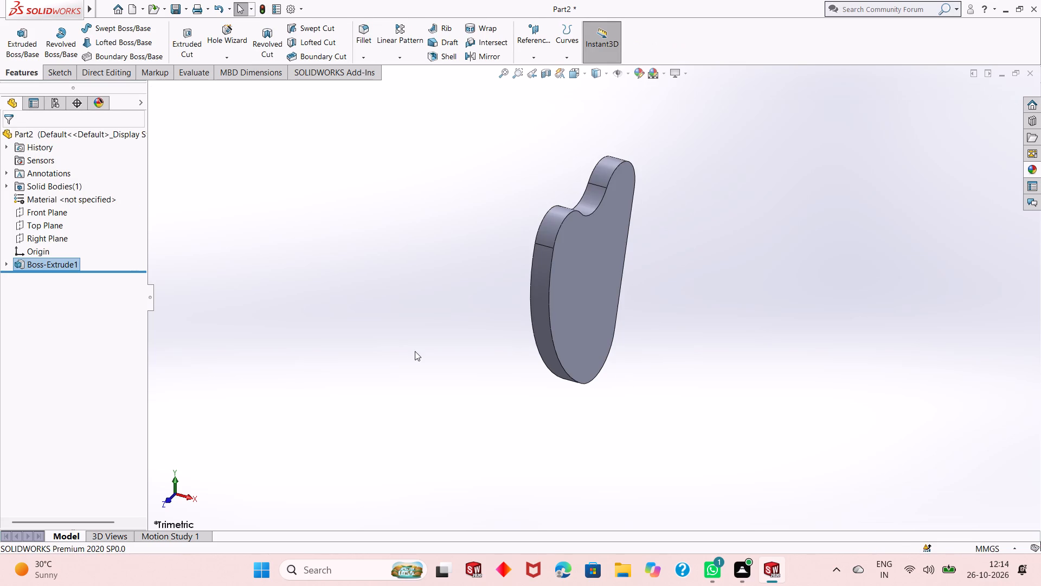
left_click(415, 351)
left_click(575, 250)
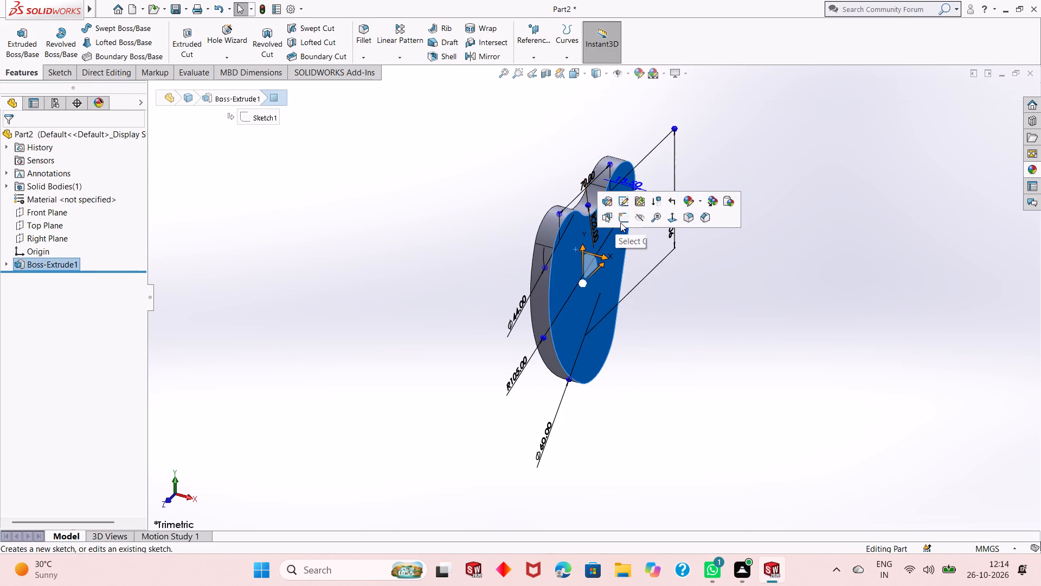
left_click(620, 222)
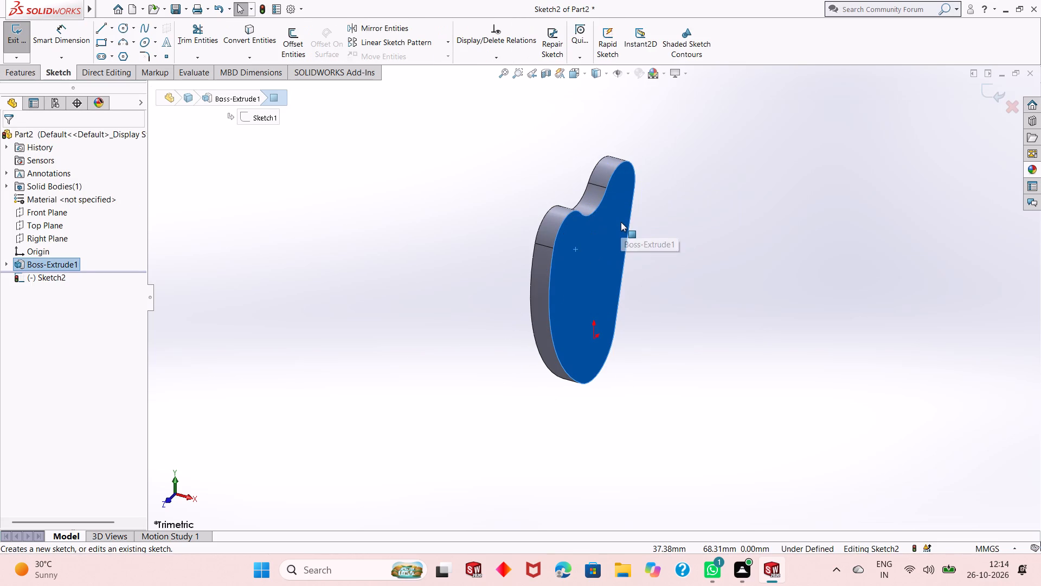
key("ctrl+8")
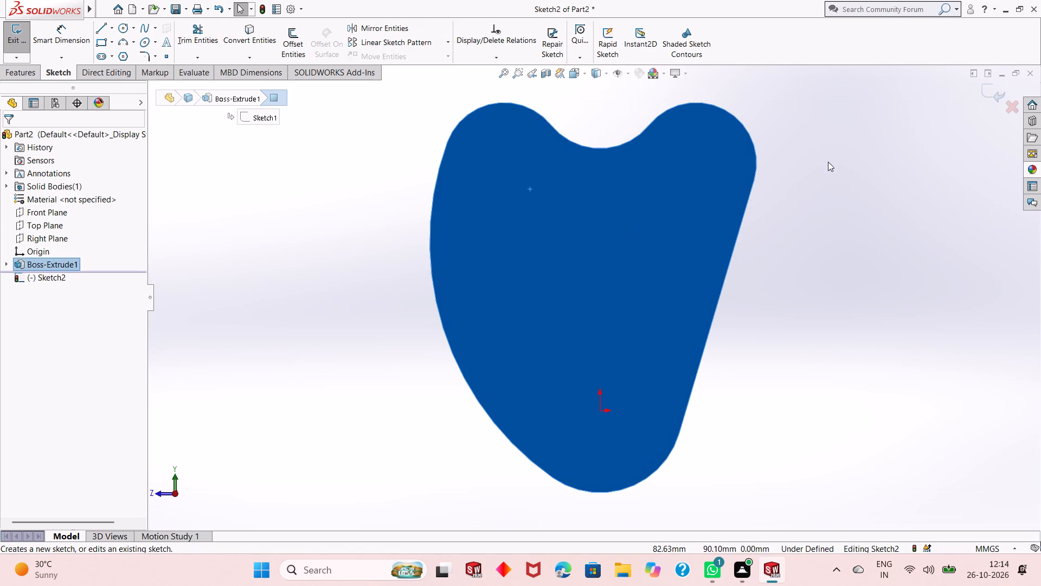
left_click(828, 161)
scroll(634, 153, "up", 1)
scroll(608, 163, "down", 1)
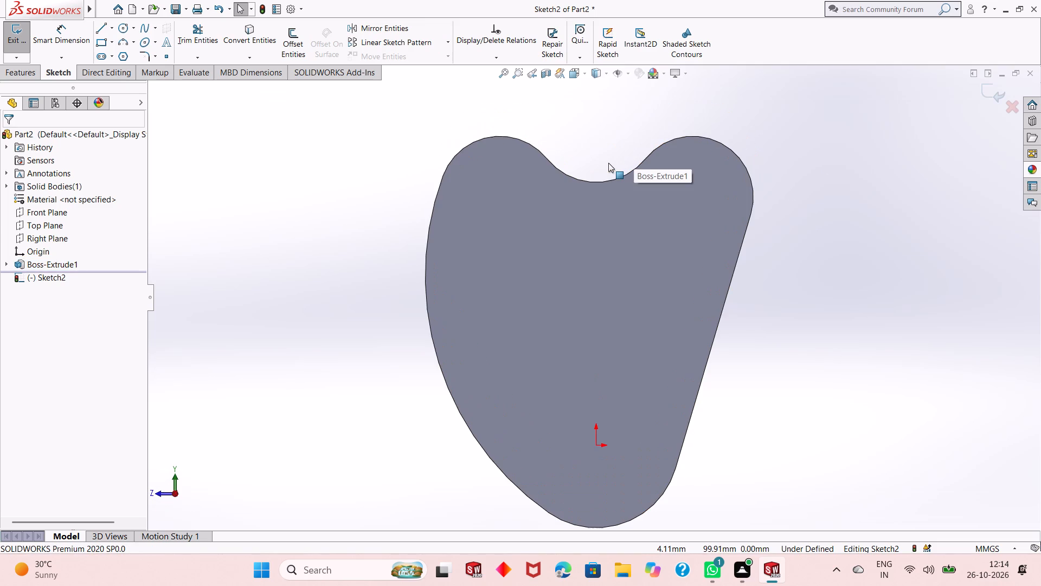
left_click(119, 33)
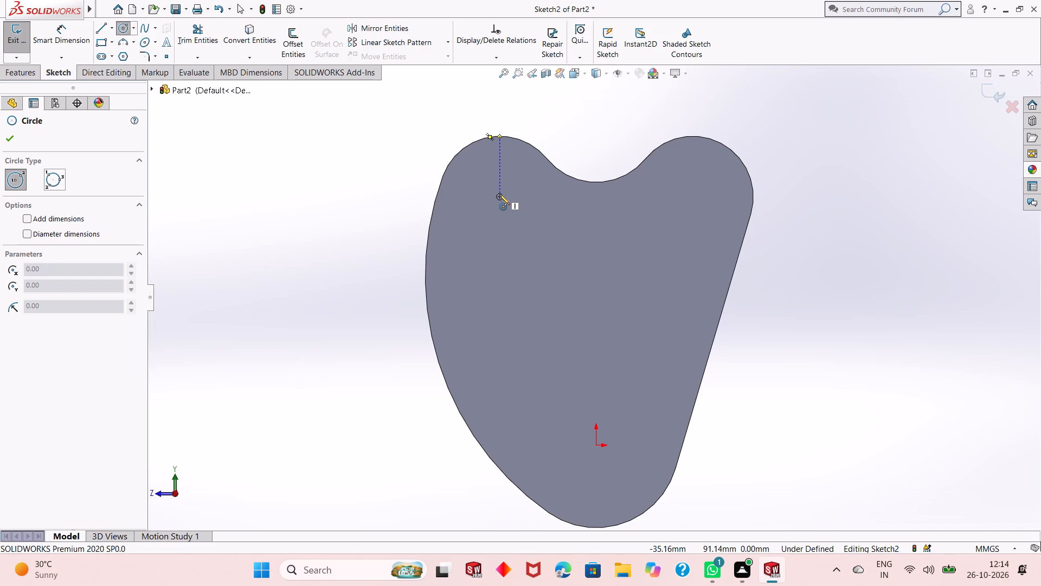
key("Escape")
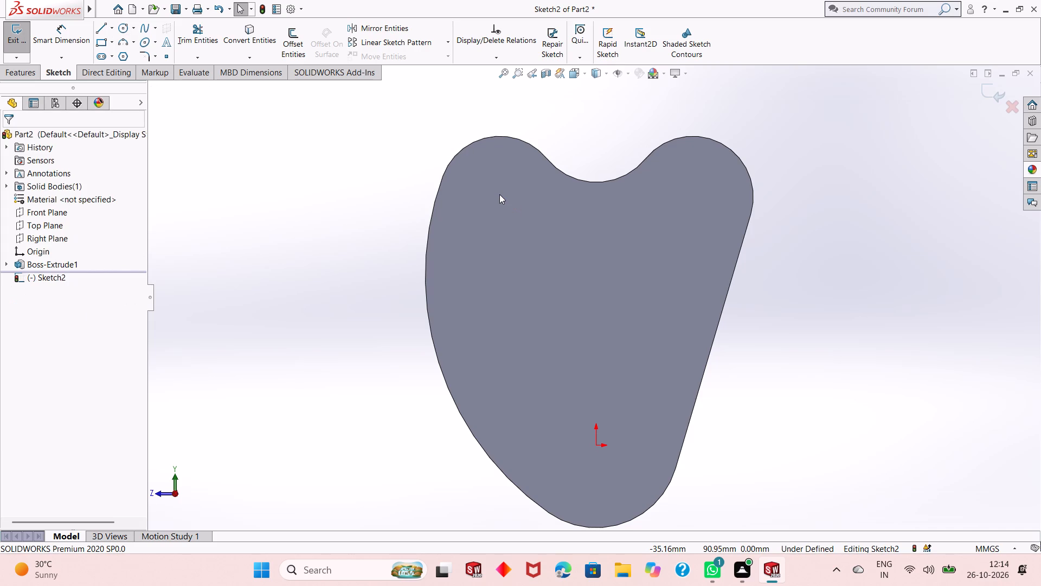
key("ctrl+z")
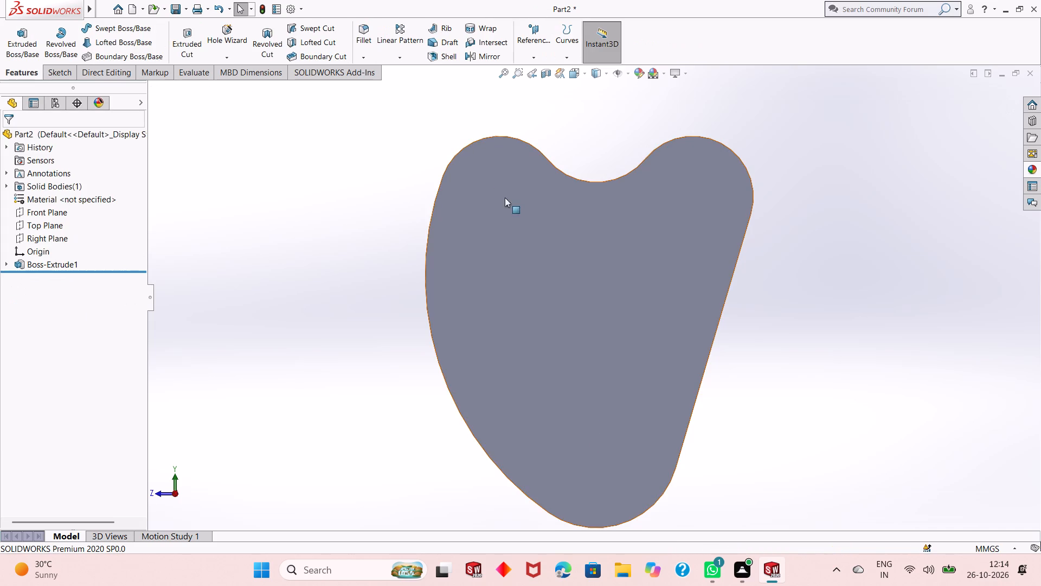
Start a new sketch on the Right Plane, viewed normal to it.
scroll(529, 211, "up", 1)
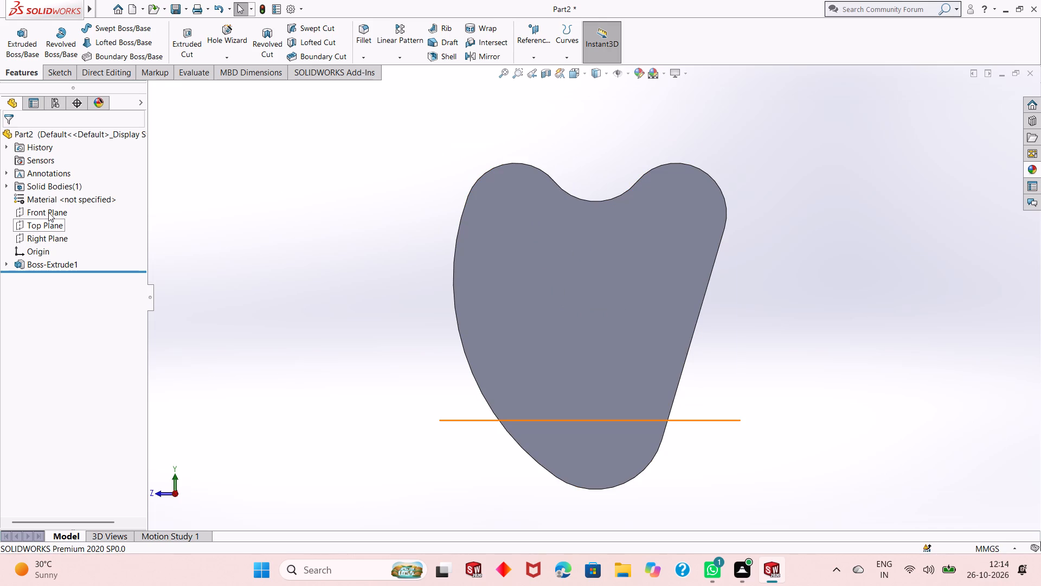
left_click(48, 233)
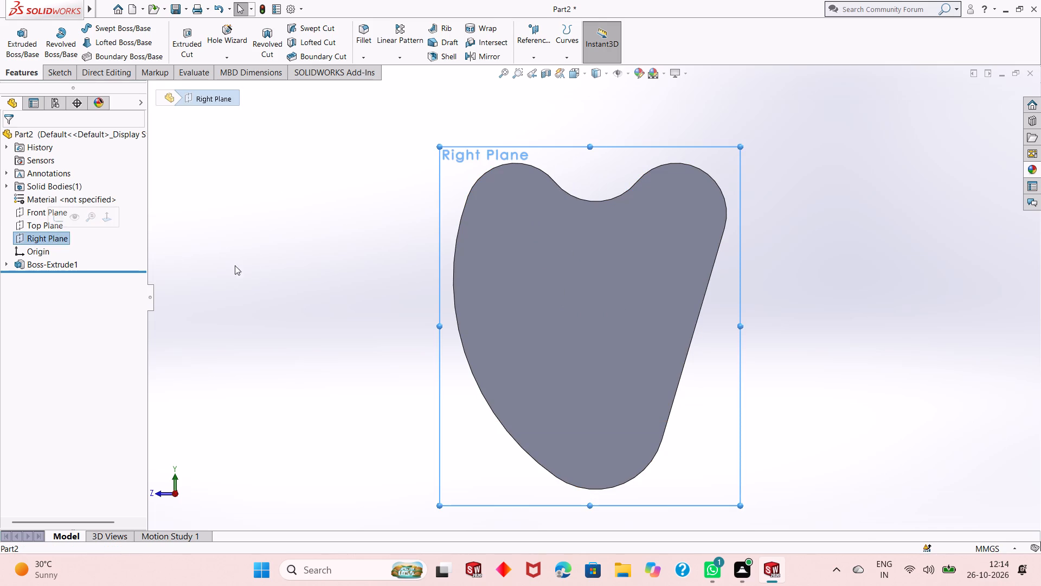
middle_click_drag(259, 260, 354, 278)
right_click(49, 239)
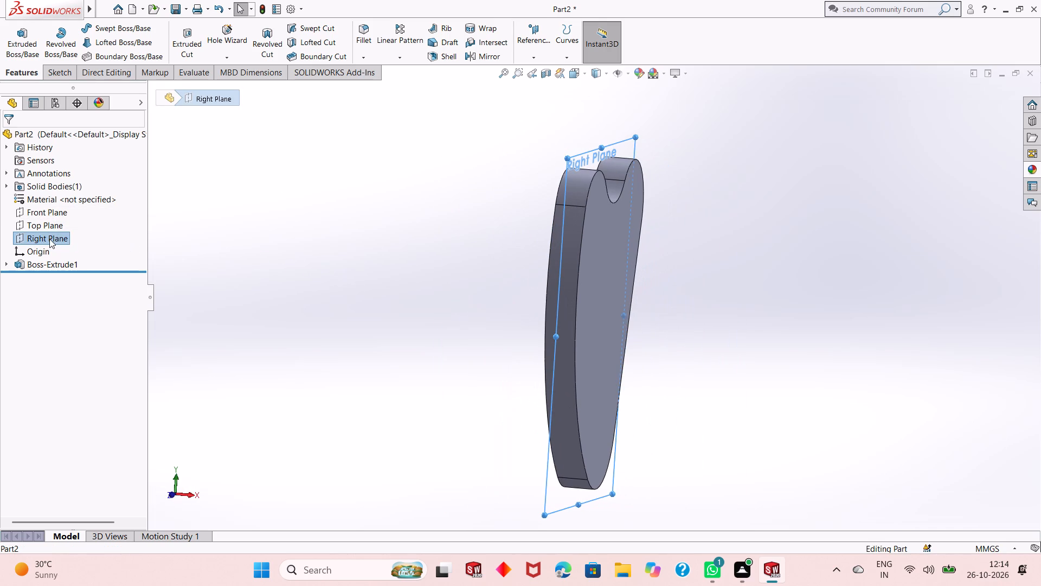
left_click(60, 228)
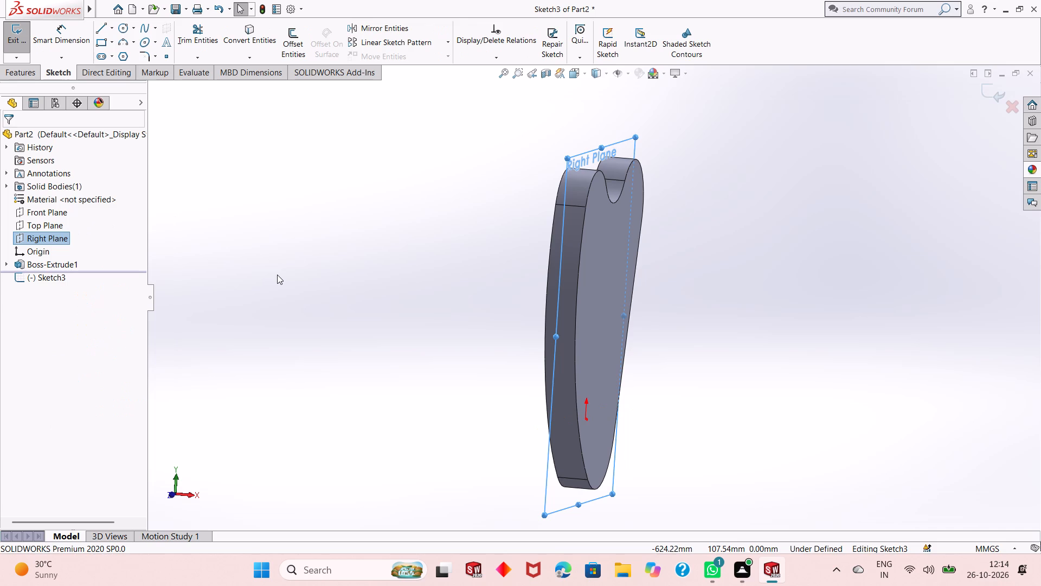
key("ctrl+8")
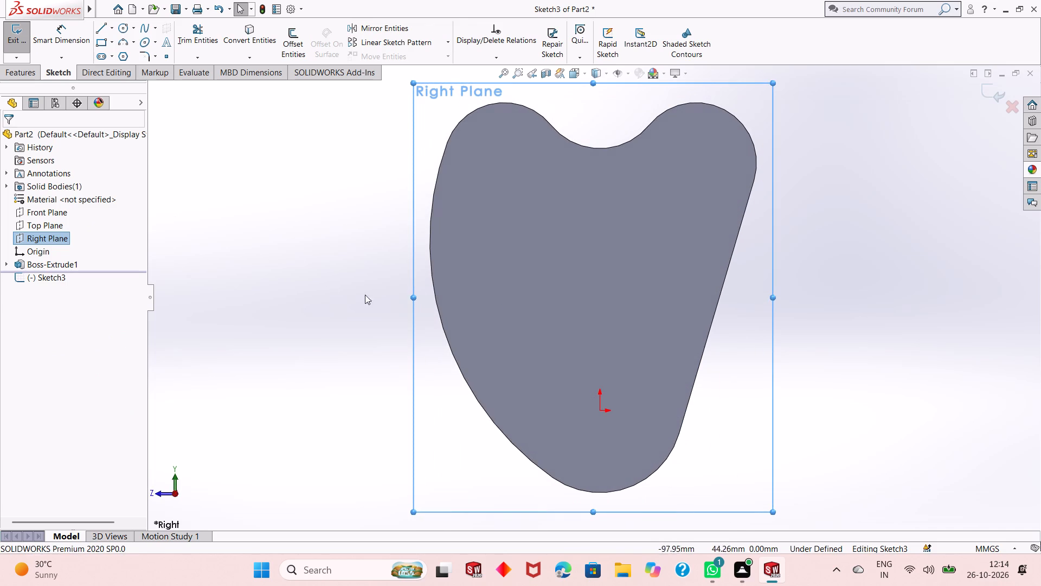
scroll(571, 275, "up", 3)
scroll(573, 214, "down", 2)
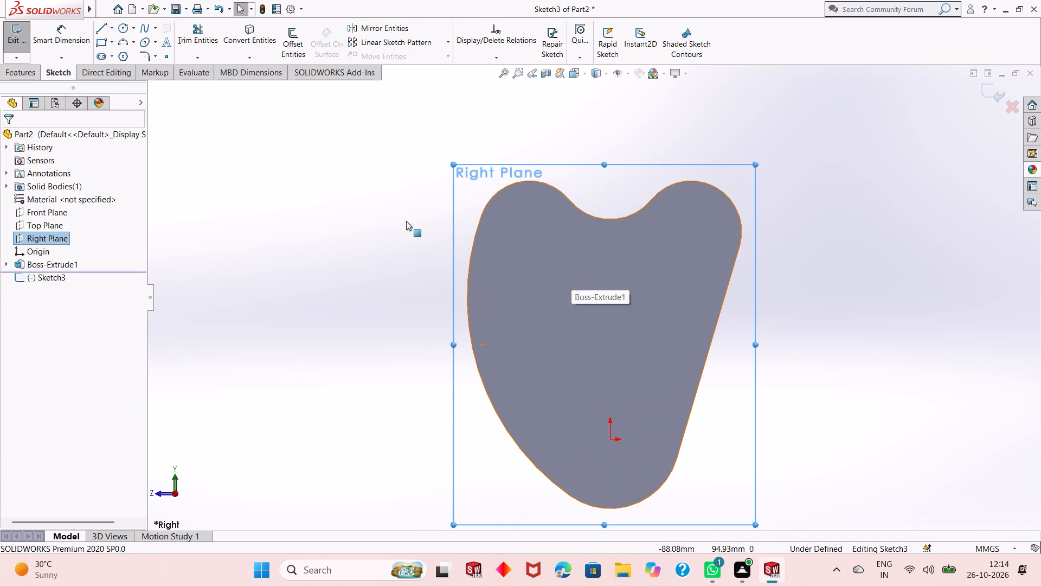
left_click(406, 221)
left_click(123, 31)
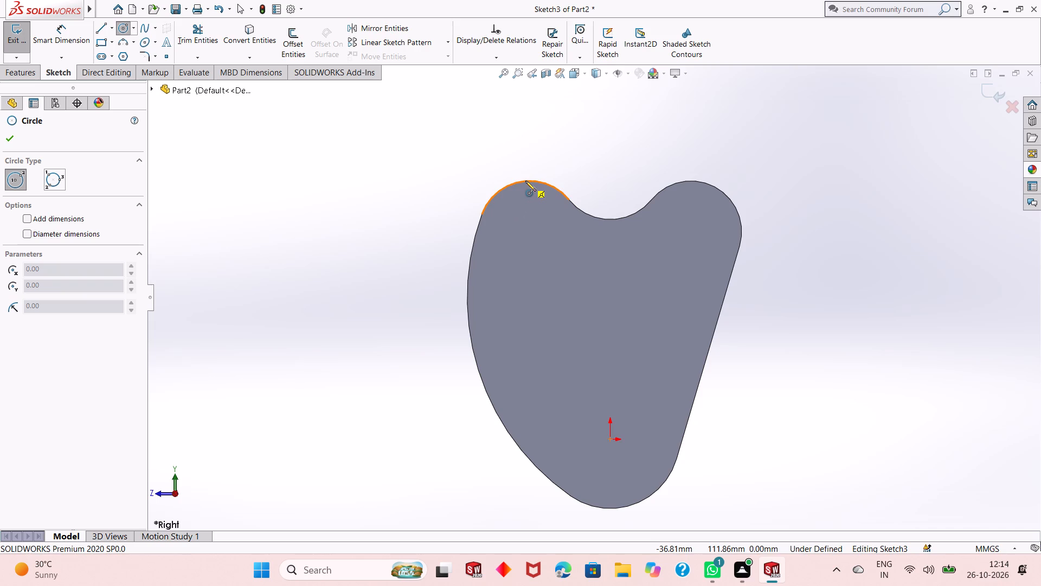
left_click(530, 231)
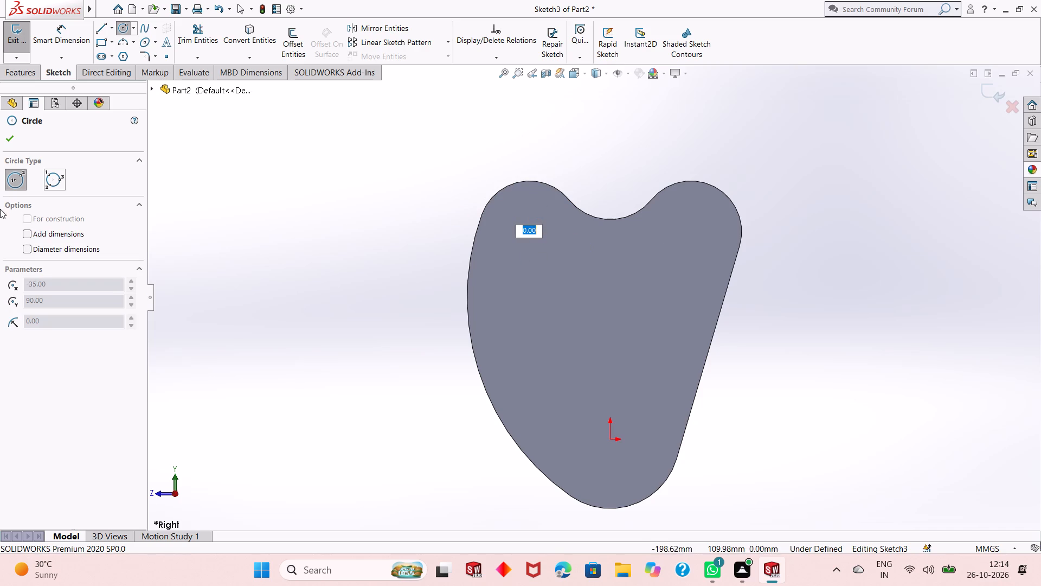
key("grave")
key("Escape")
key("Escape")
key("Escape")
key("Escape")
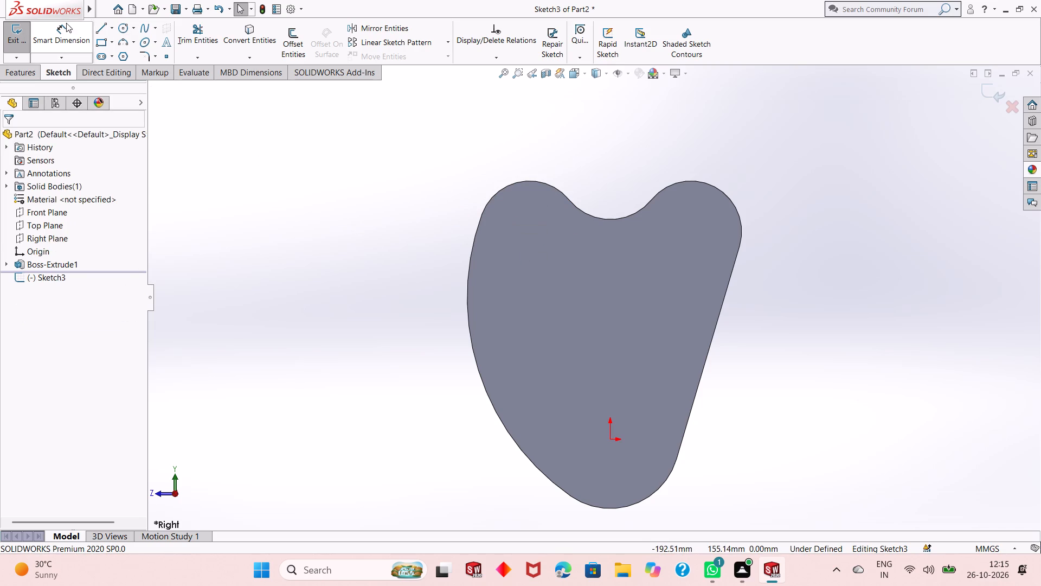
Sketch circles centred on the upper-left and upper-right lobes of the body, with radii of about 16.5 mm and 15.7 mm.
left_click(125, 26)
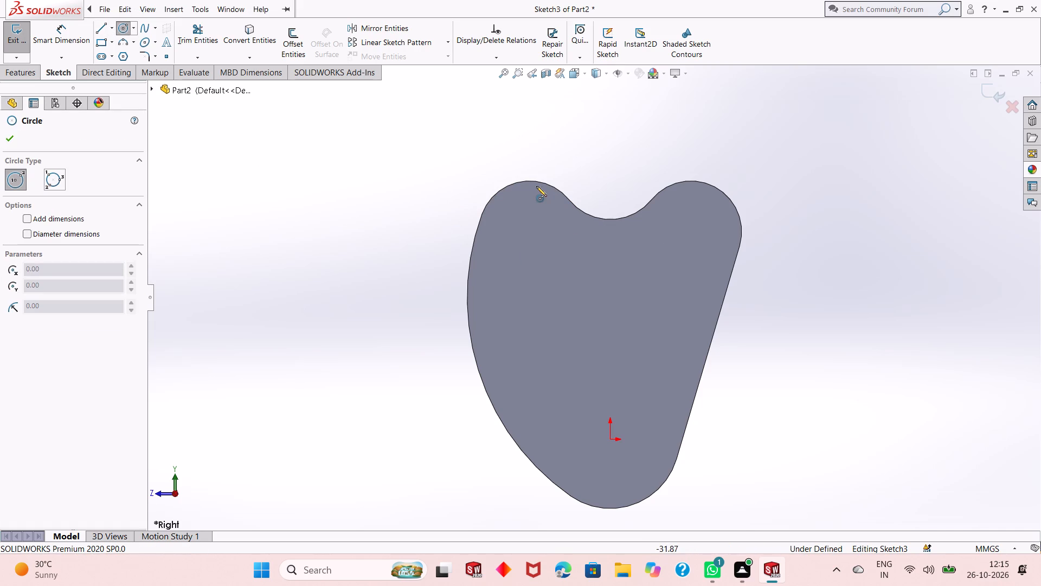
left_click(528, 230)
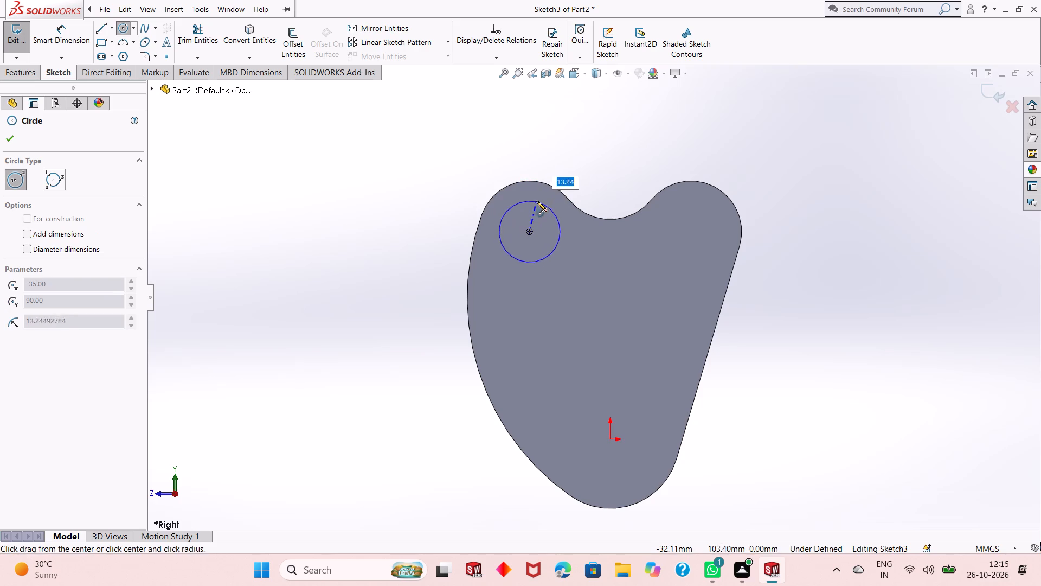
left_click(536, 194)
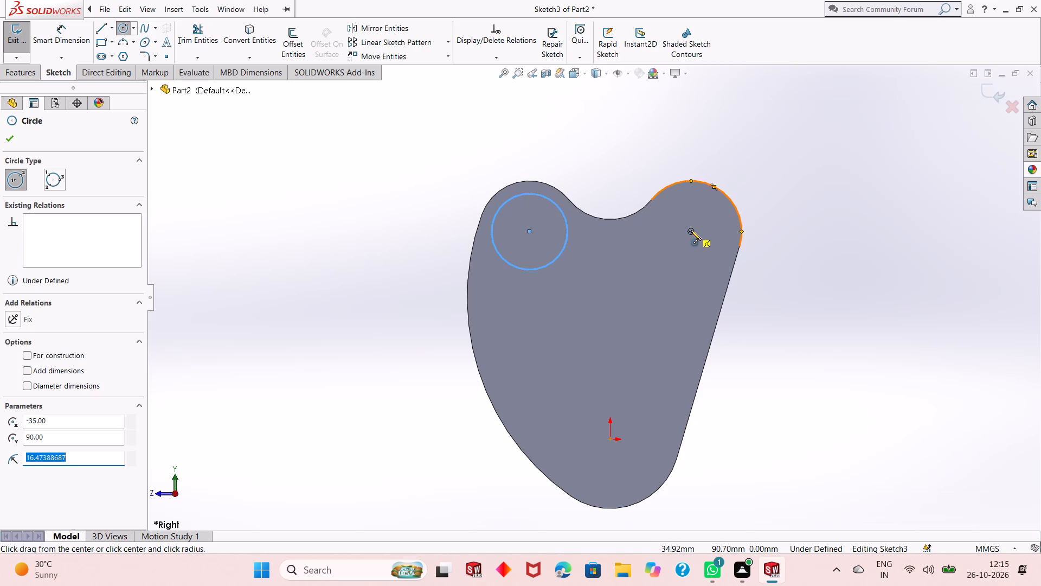
left_click(691, 230)
left_click(692, 195)
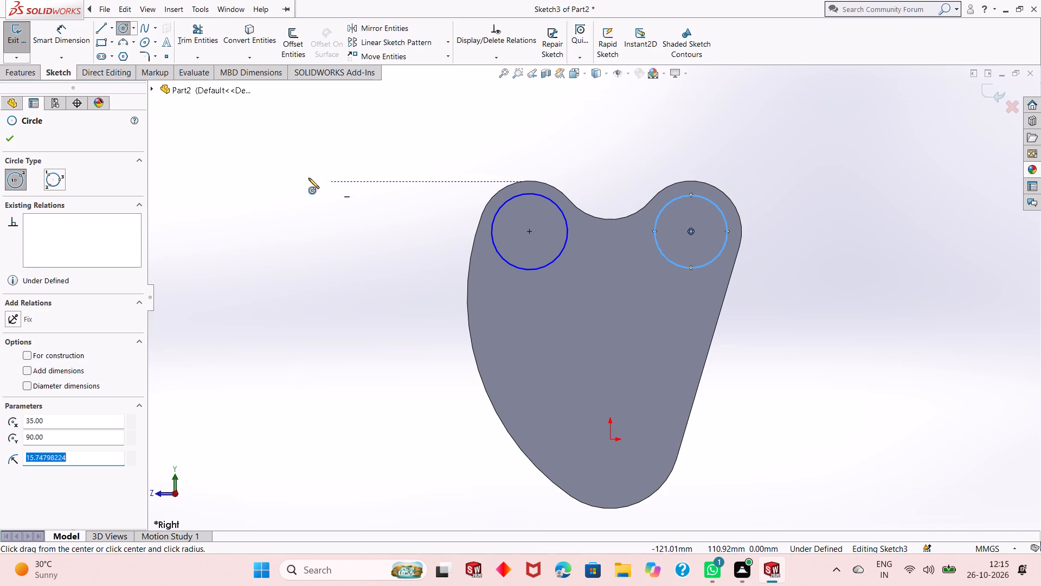
right_click(303, 177)
left_click(334, 179)
Dimension the circle on the upper-left lobe to a diameter of 44 mm.
left_click(57, 43)
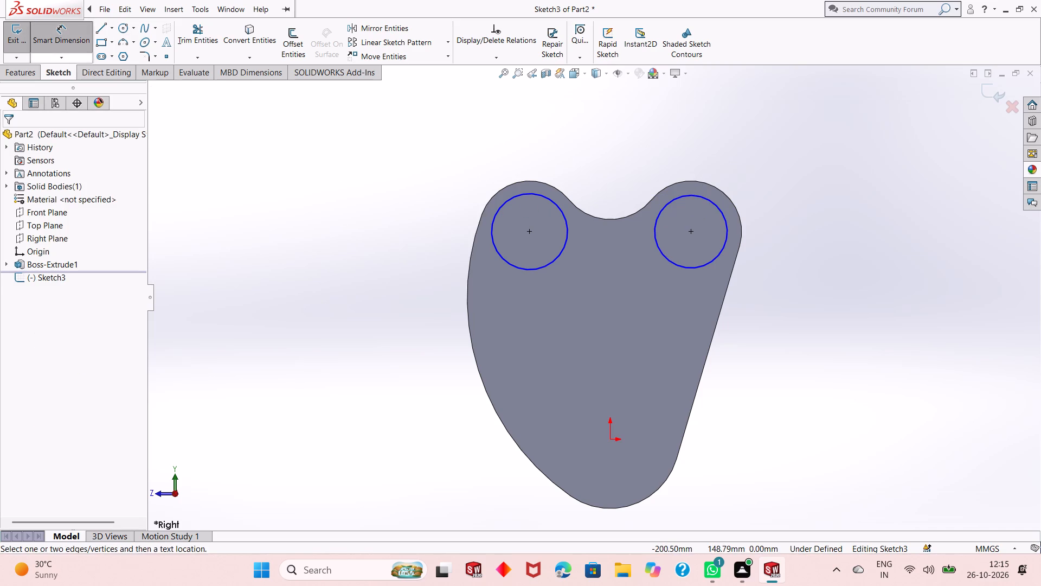
left_click(502, 261)
left_click(399, 312)
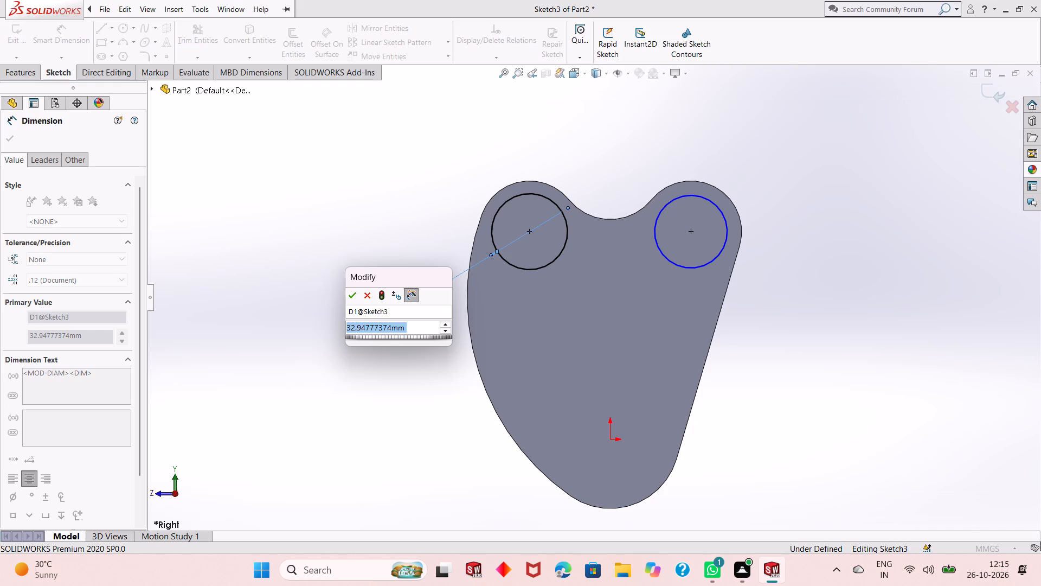
type("44")
key("Return")
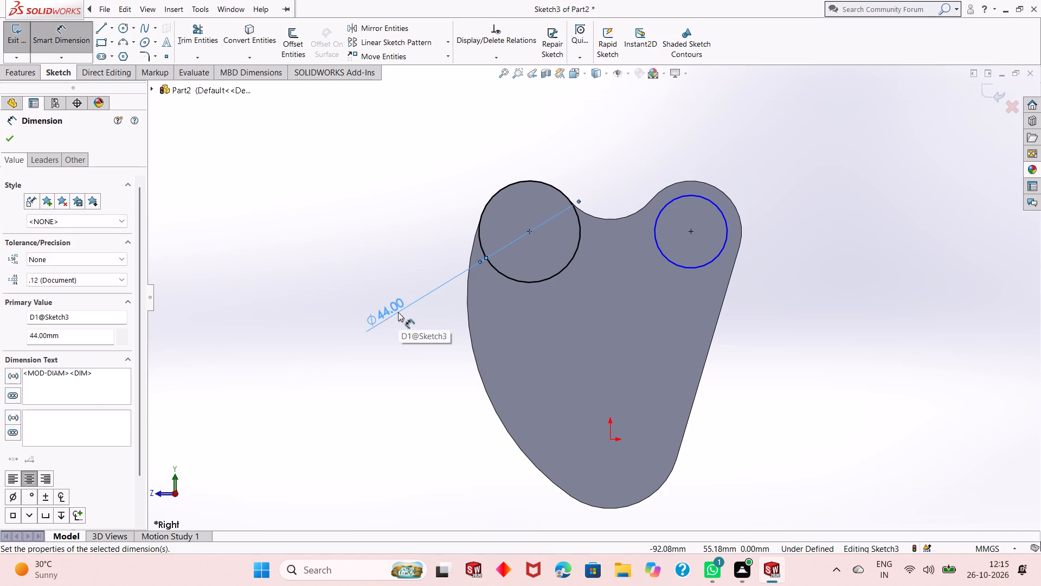
right_click(398, 312)
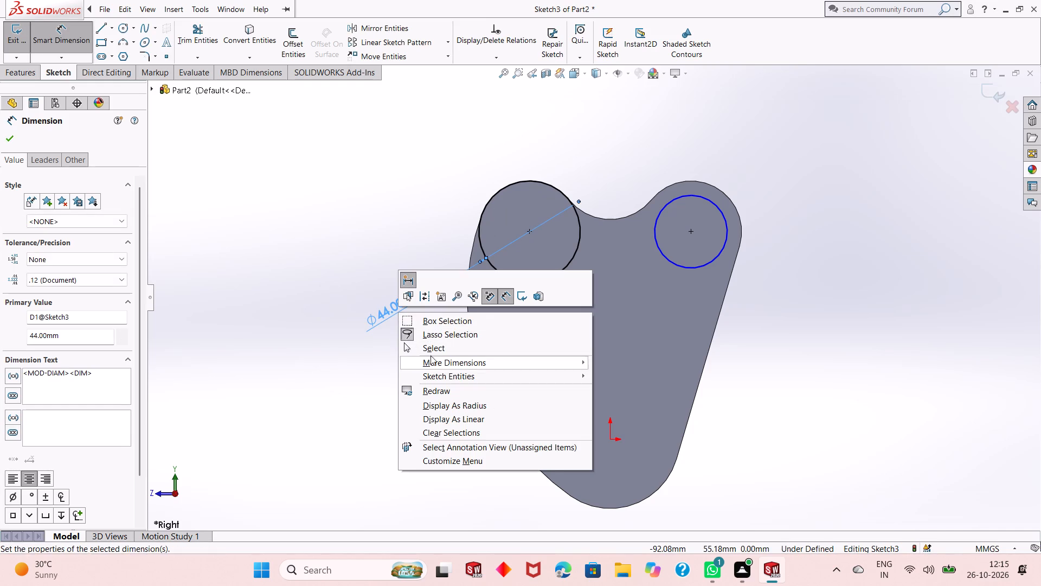
left_click(438, 349)
Add an Equal relation between the circles on the upper-left and upper-right lobes.
left_click(556, 275)
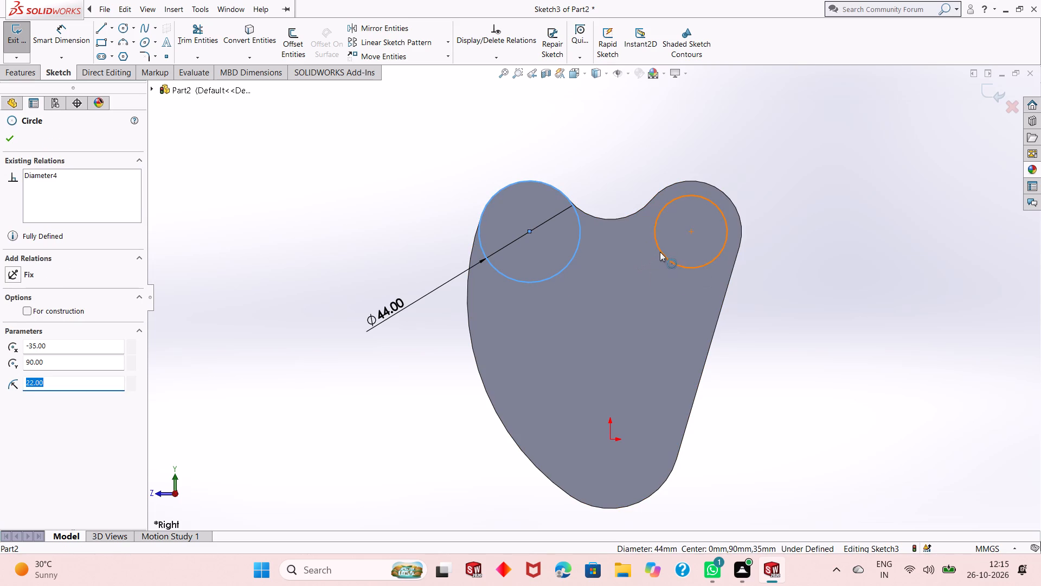
left_click(663, 252, "ctrl")
left_click(741, 199)
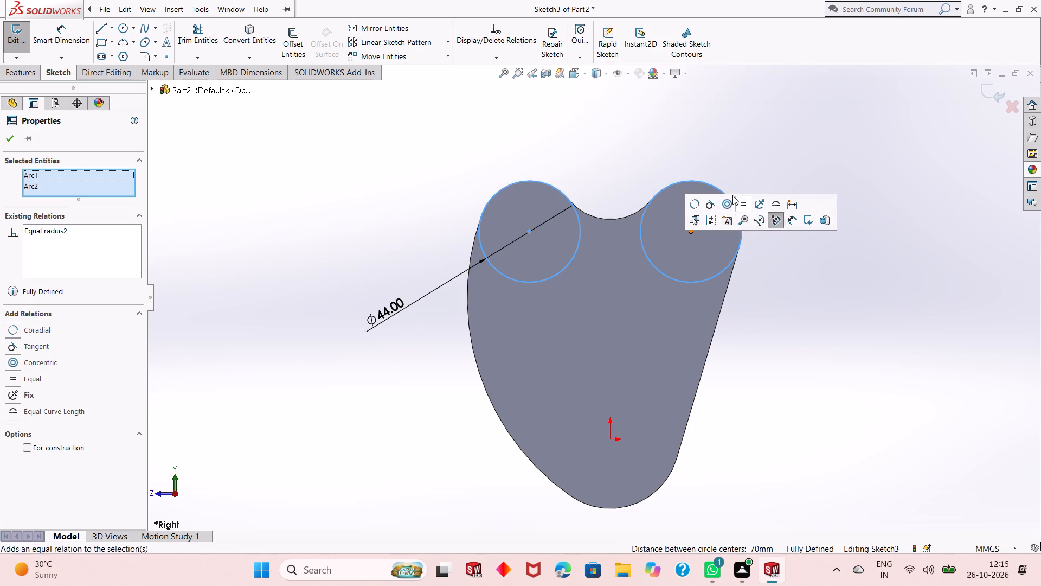
left_click(9, 141)
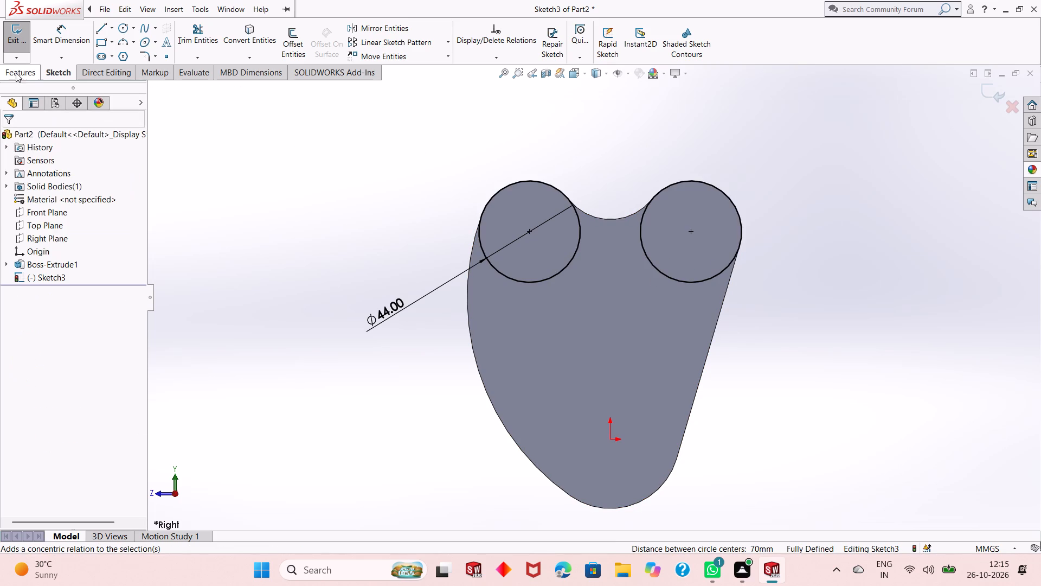
Extrude the two upper-lobe circles as a Mid Plane boss with a depth of 16 mm, merged with the body.
left_click(18, 72)
left_click(29, 48)
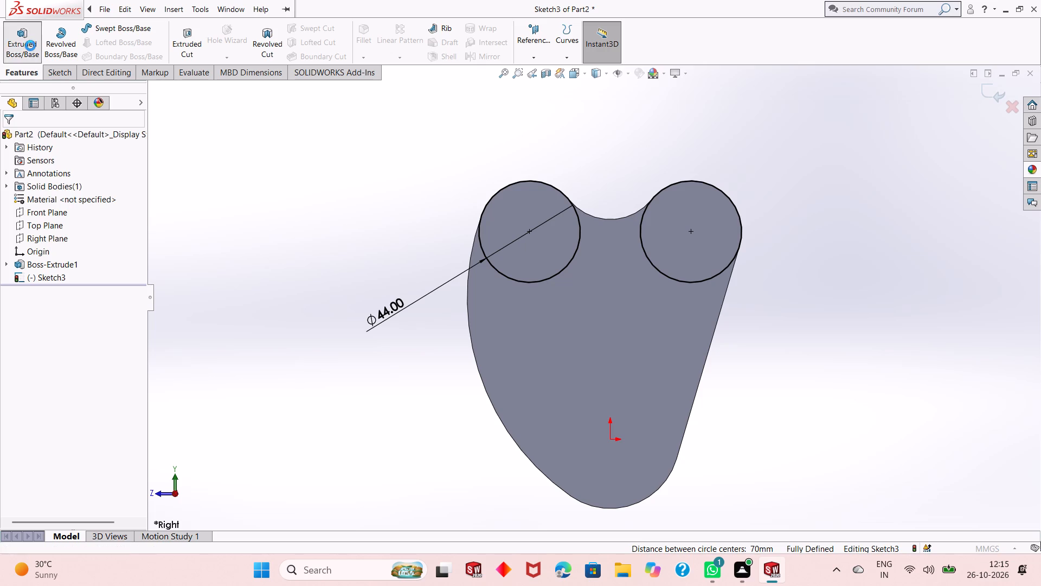
middle_click_drag(375, 272, 403, 290)
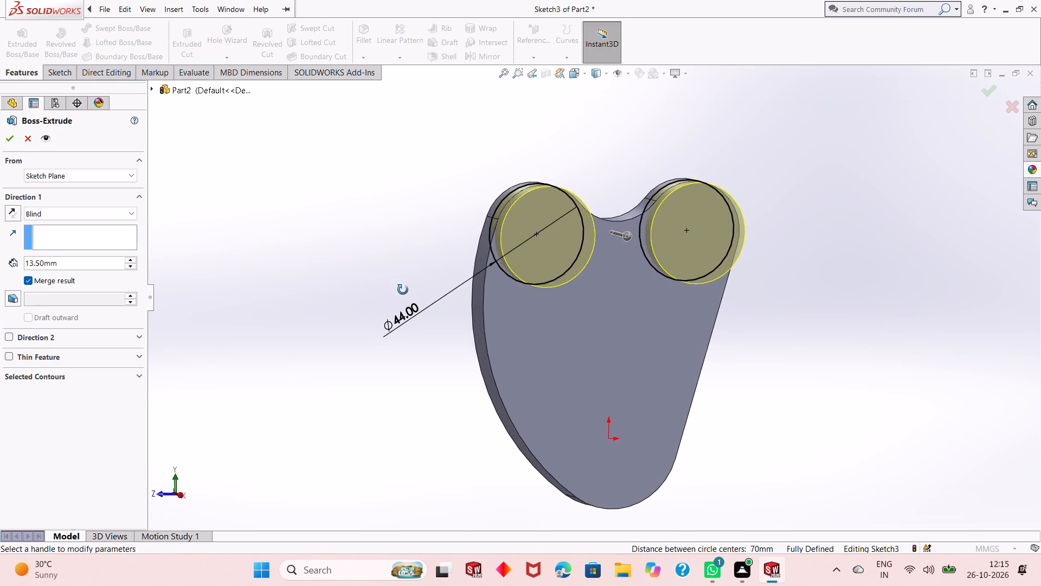
middle_click_drag(403, 290, 428, 321)
left_click(81, 214)
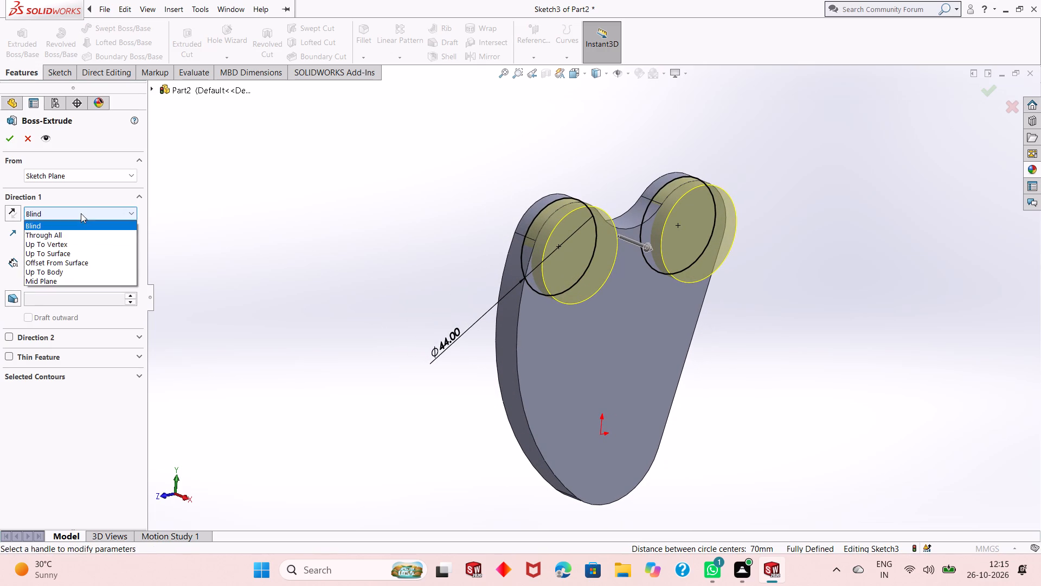
left_click(75, 276)
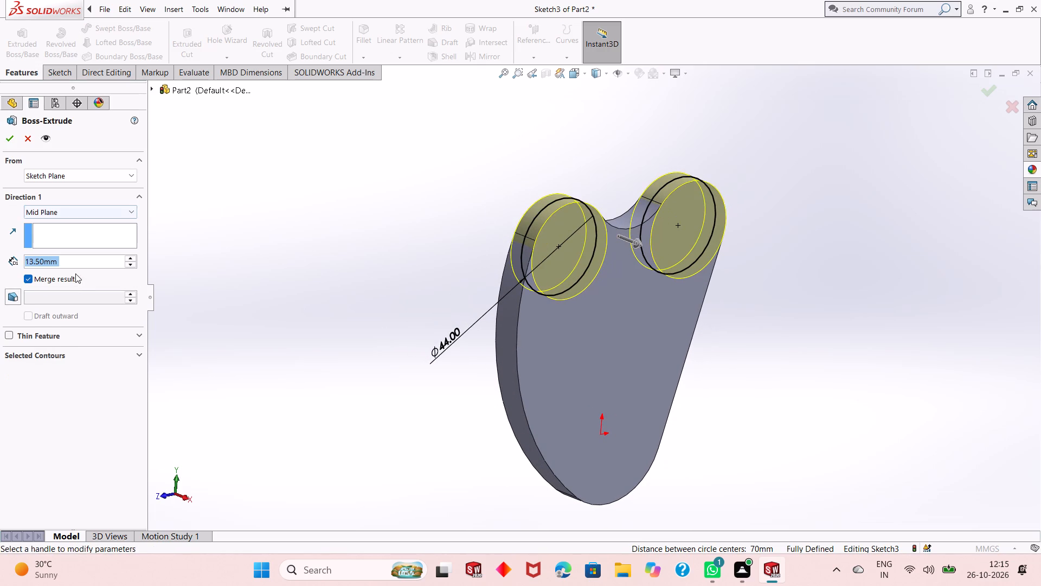
type("16")
key("Return")
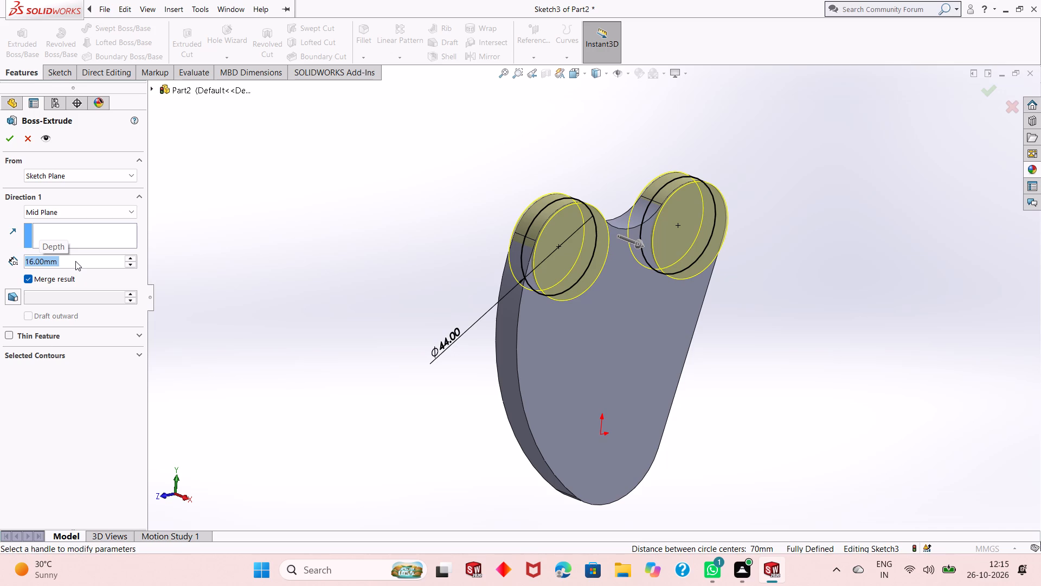
middle_click_drag(364, 272, 406, 288)
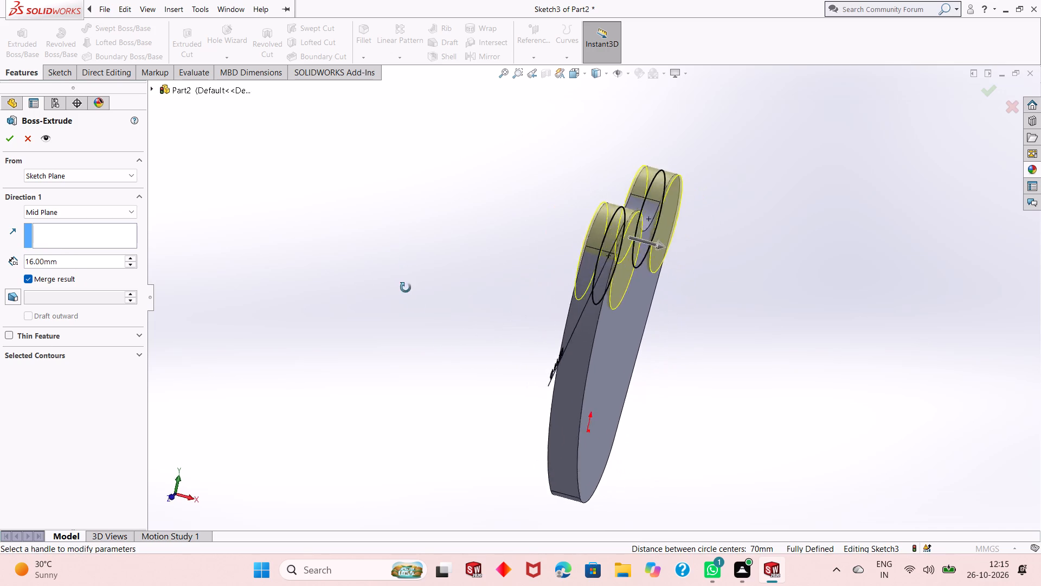
middle_click_drag(406, 288, 398, 345)
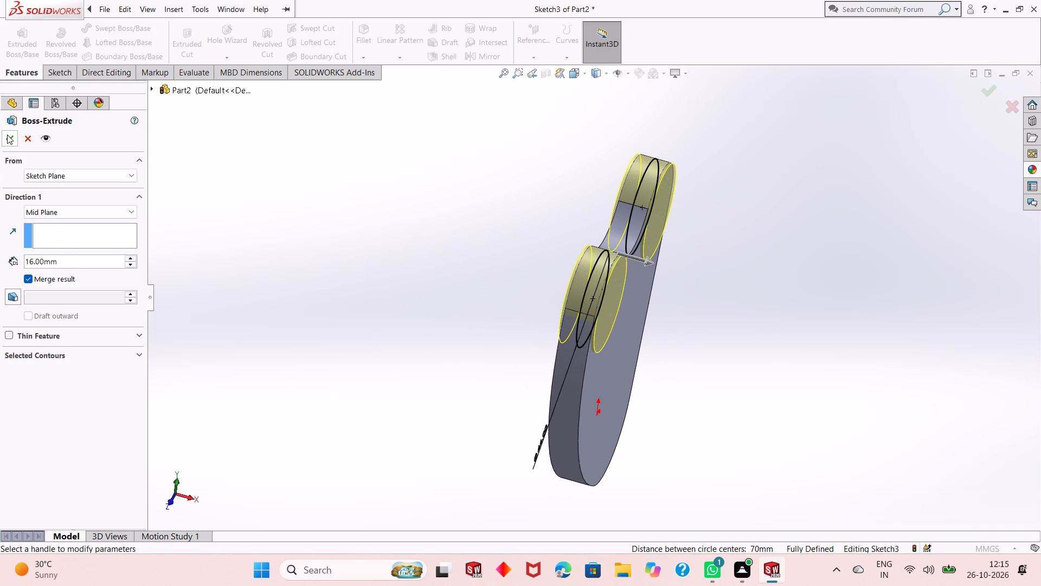
left_click(7, 135)
Examine the new circular bosses on the plate's two upper lobes.
middle_click_drag(646, 392, 646, 343)
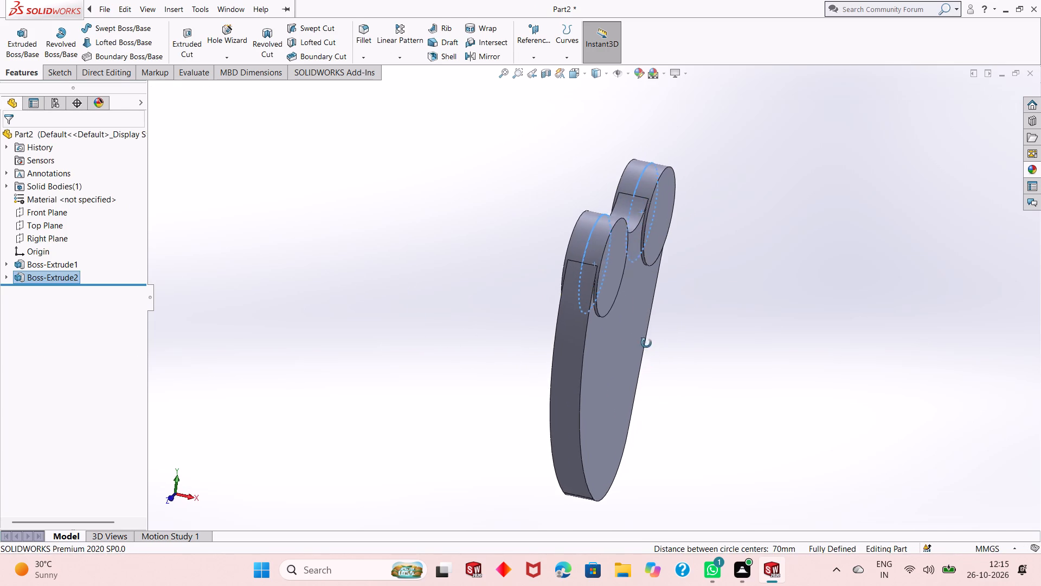
middle_click_drag(646, 343, 646, 342)
left_click(690, 325)
scroll(620, 341, "up", 2)
scroll(595, 368, "down", 2)
middle_click_drag(693, 430, 633, 406)
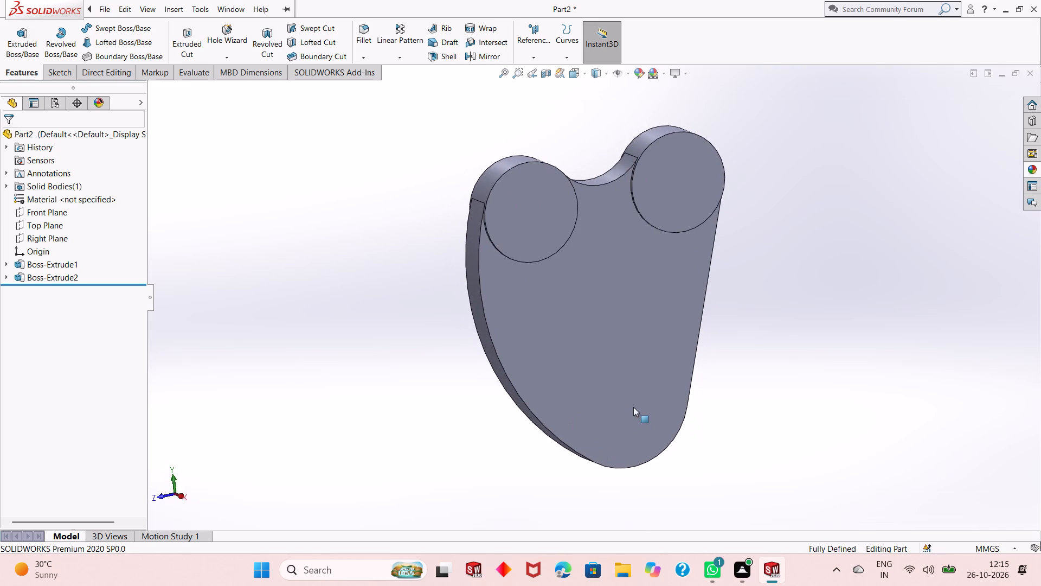
left_click(633, 428)
left_click(703, 466)
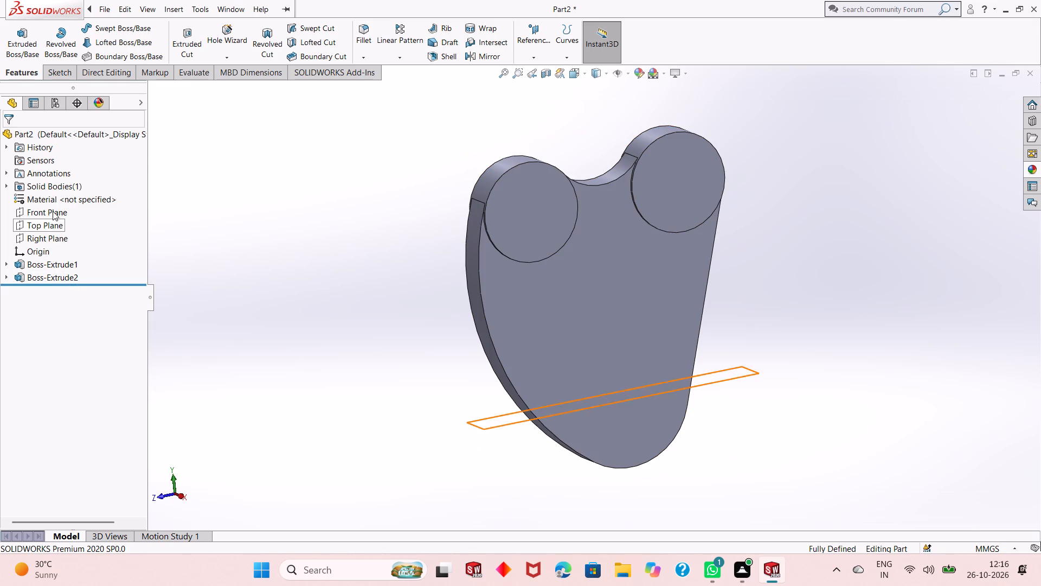
Start a new sketch on the Right Plane, viewed normal to it.
left_click(50, 233)
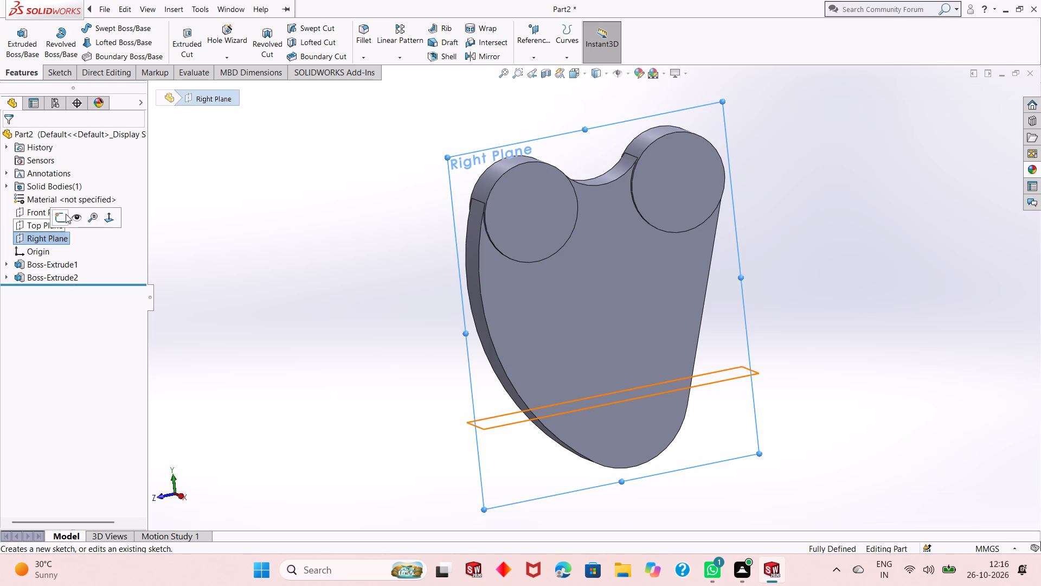
left_click(66, 214)
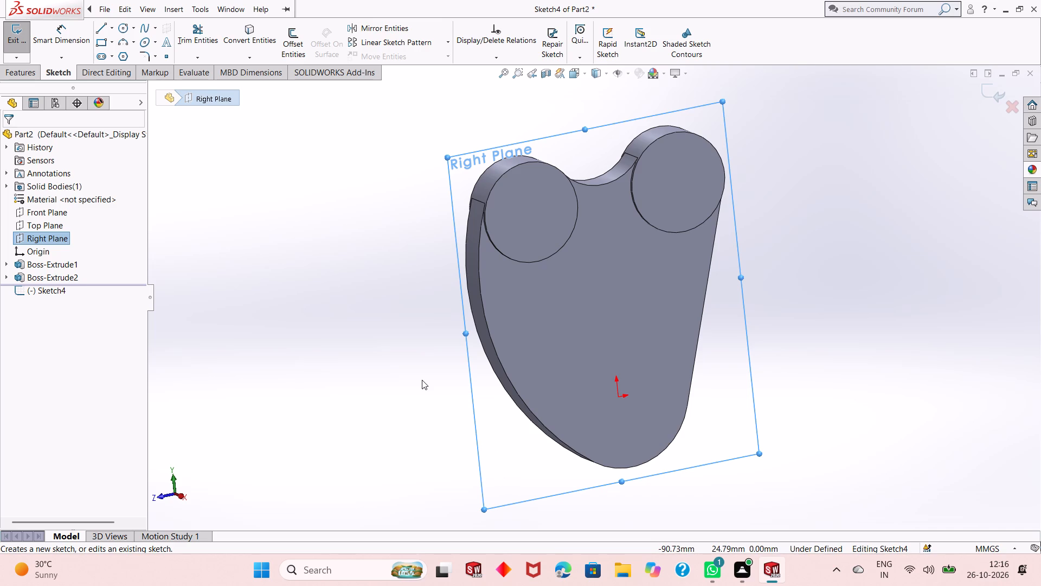
key("ctrl+8")
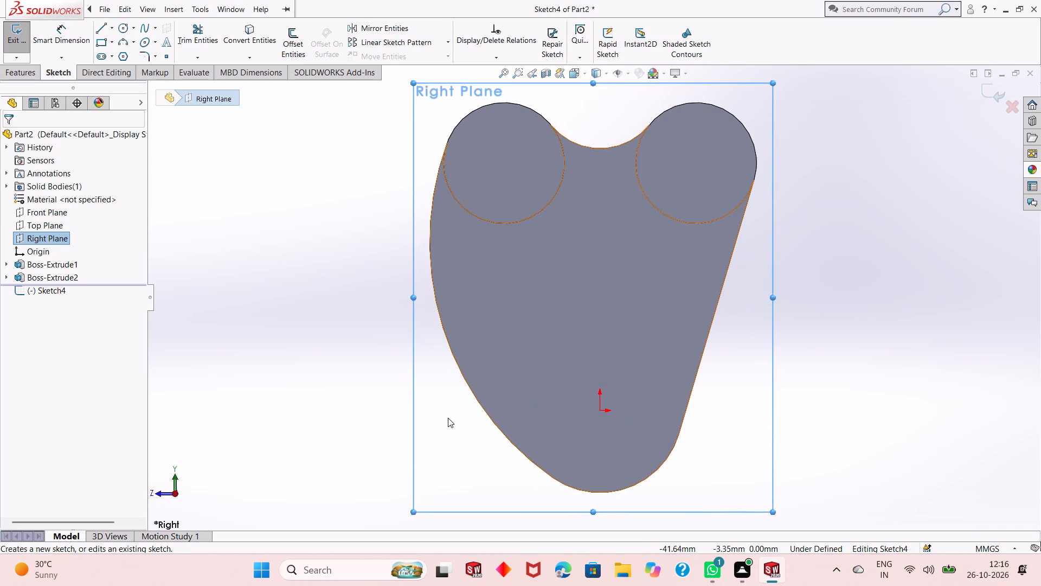
left_click(306, 379)
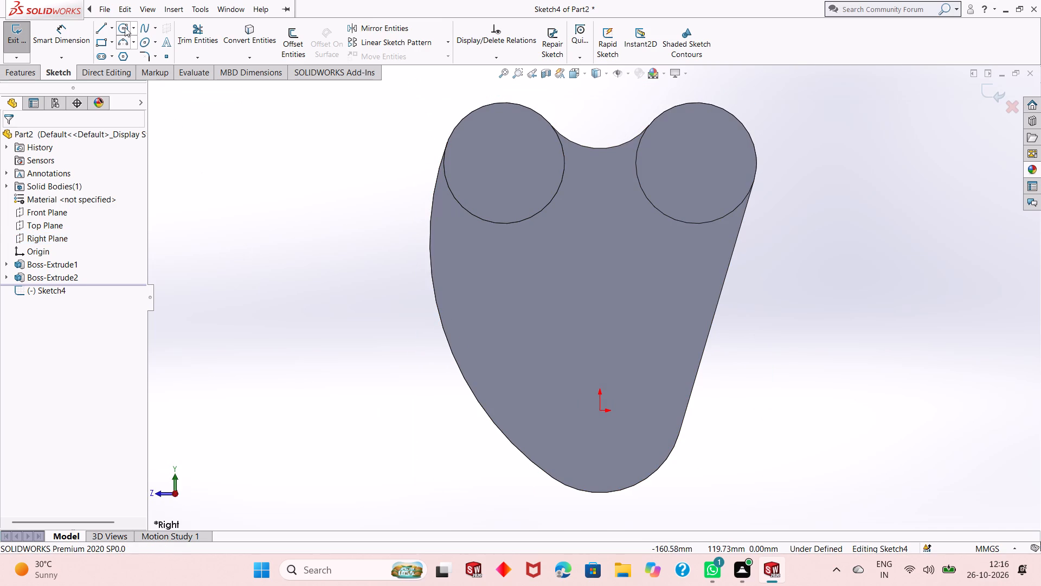
Sketch a circle centred on the origin, reaching the lower lobe's rounded edge with a radius of 30 mm.
left_click(125, 27)
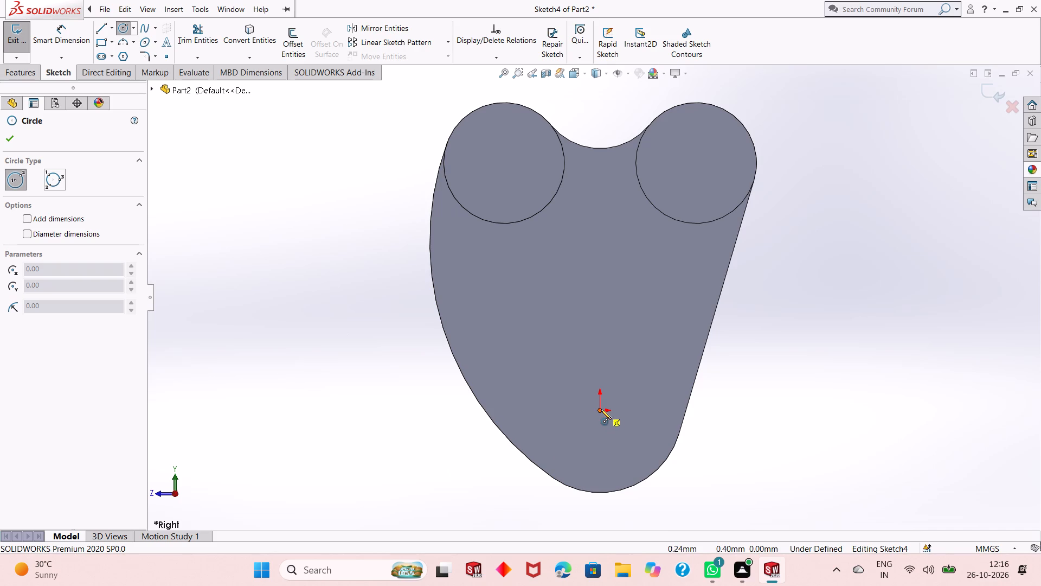
left_click(601, 409)
left_click(627, 491)
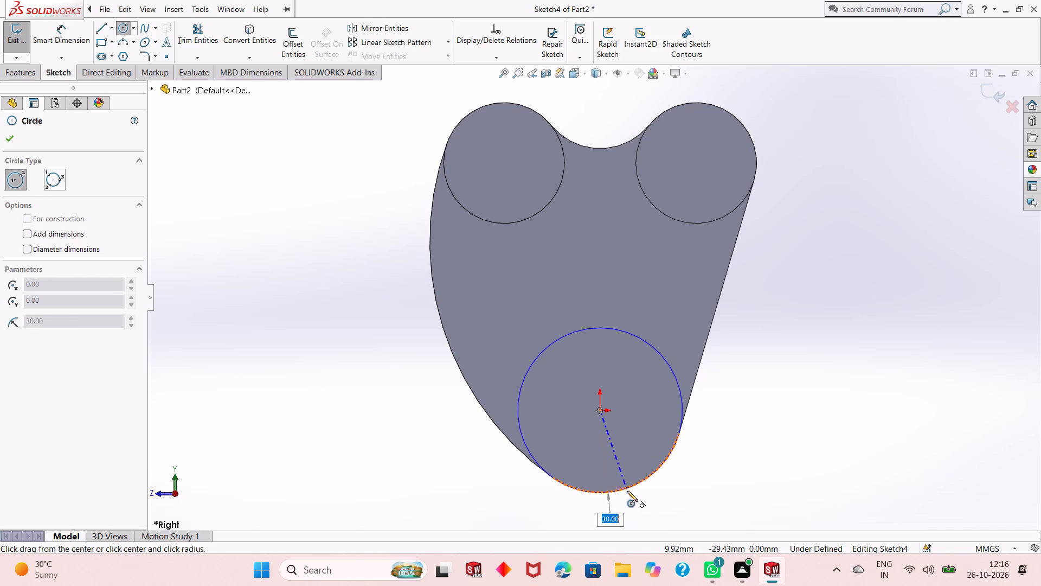
right_click(246, 300)
left_click(262, 309)
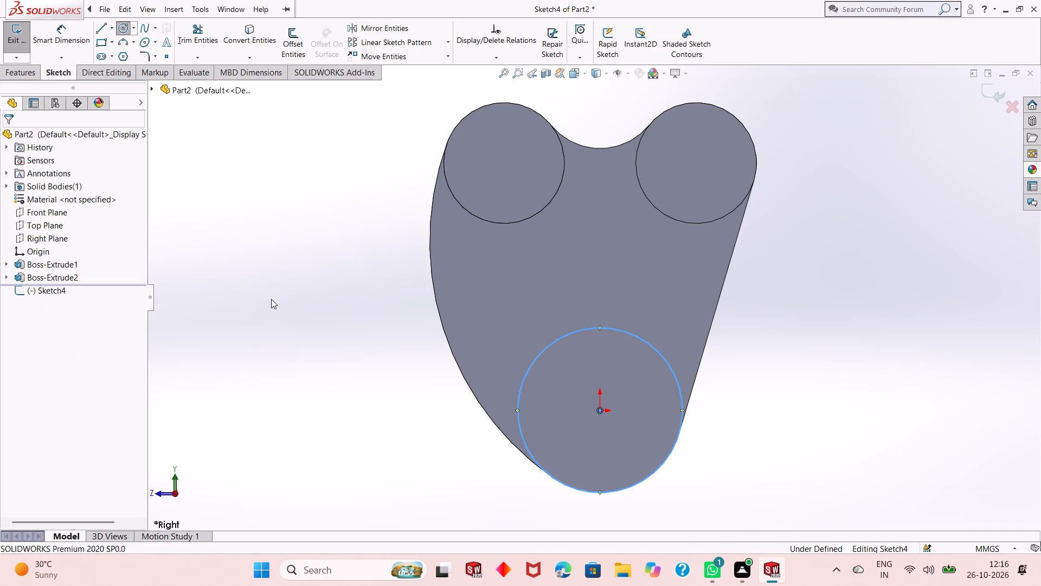
left_click(29, 35)
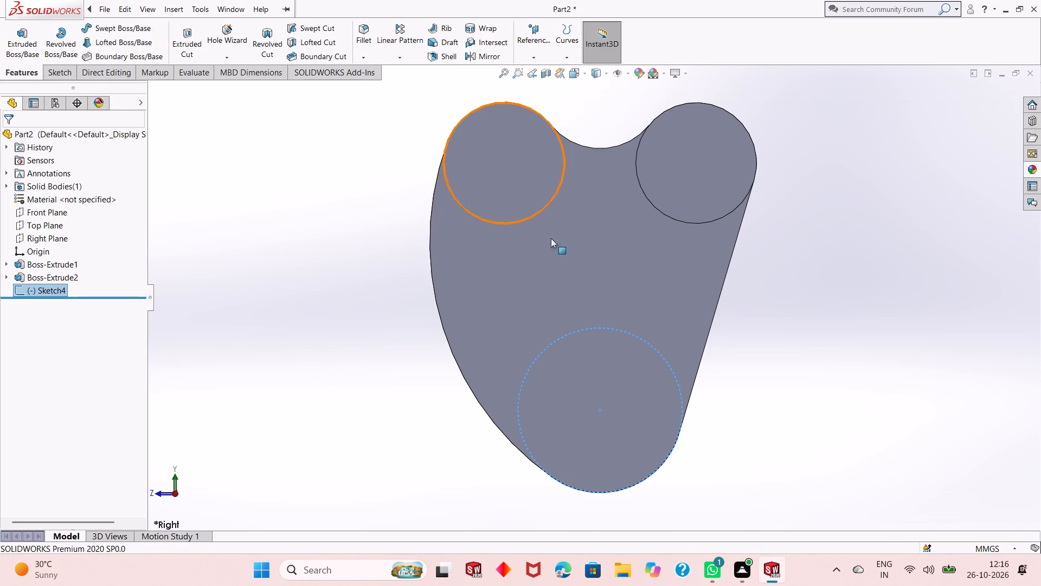
key("ctrl+z")
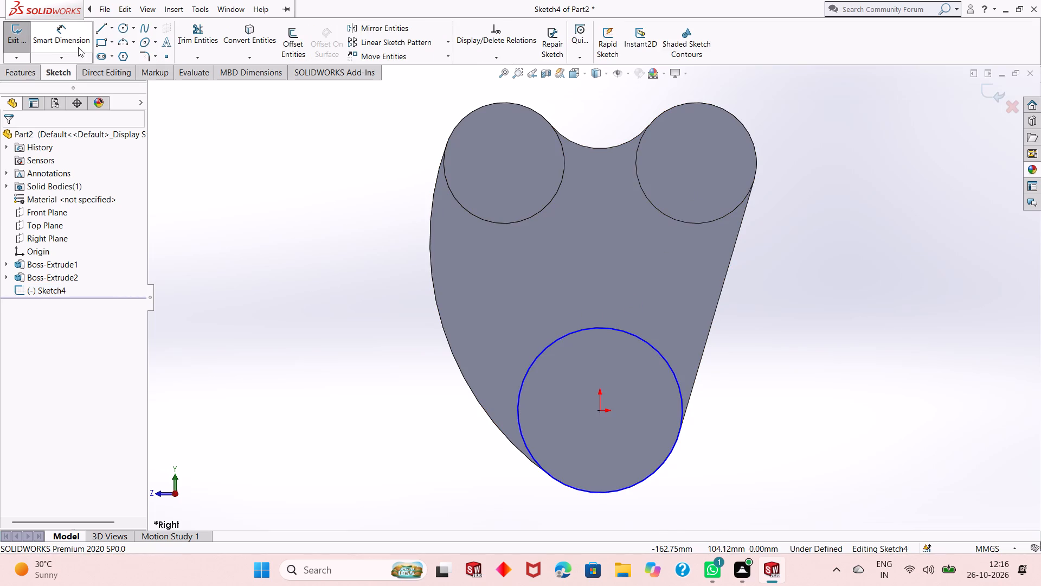
Dimension the lower lobe's circle to a diameter of 60 mm.
left_click(66, 34)
left_click(523, 387)
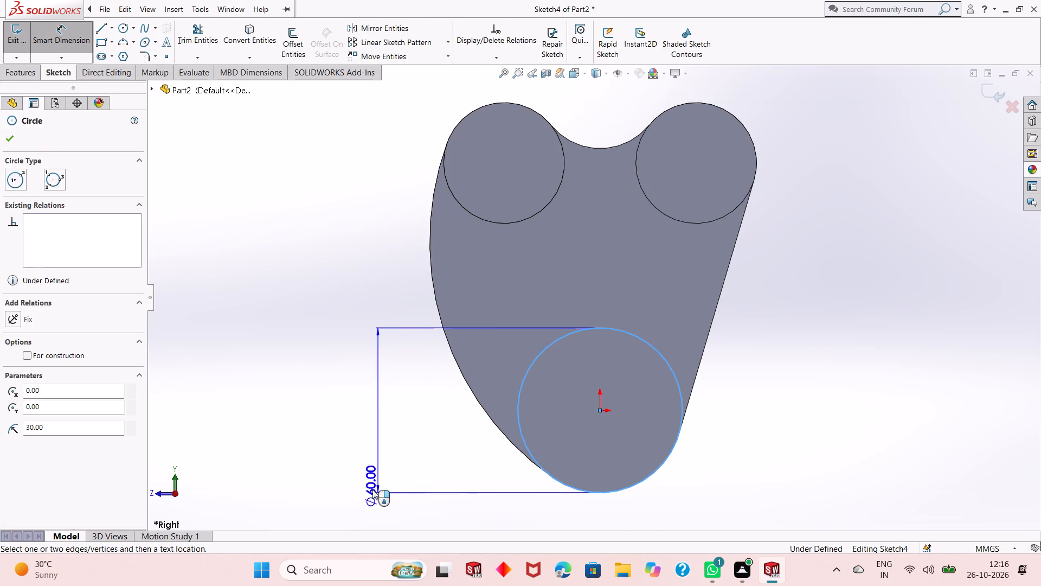
left_click(362, 494)
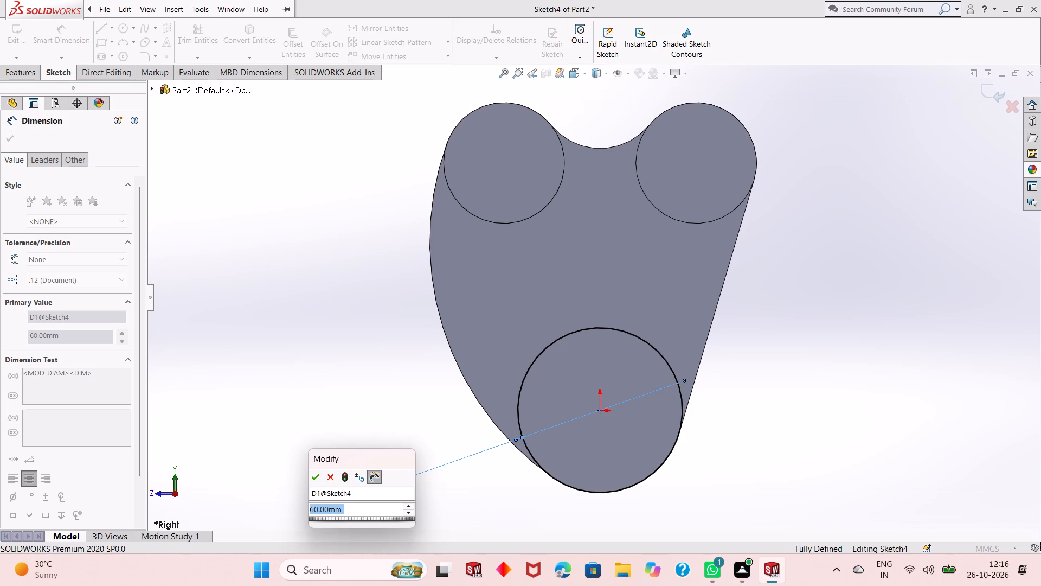
type("60")
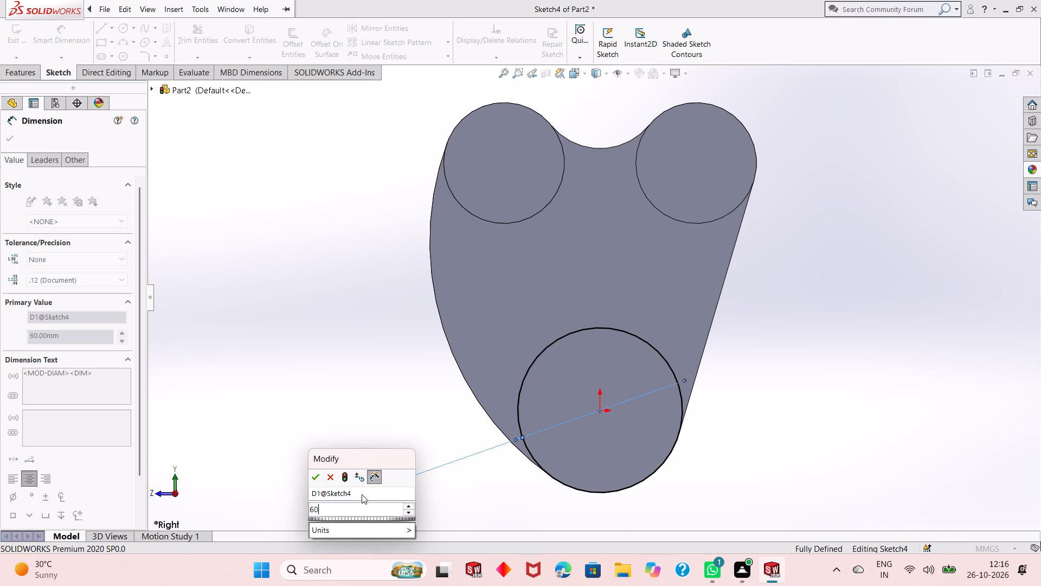
key("Return")
right_click(345, 267)
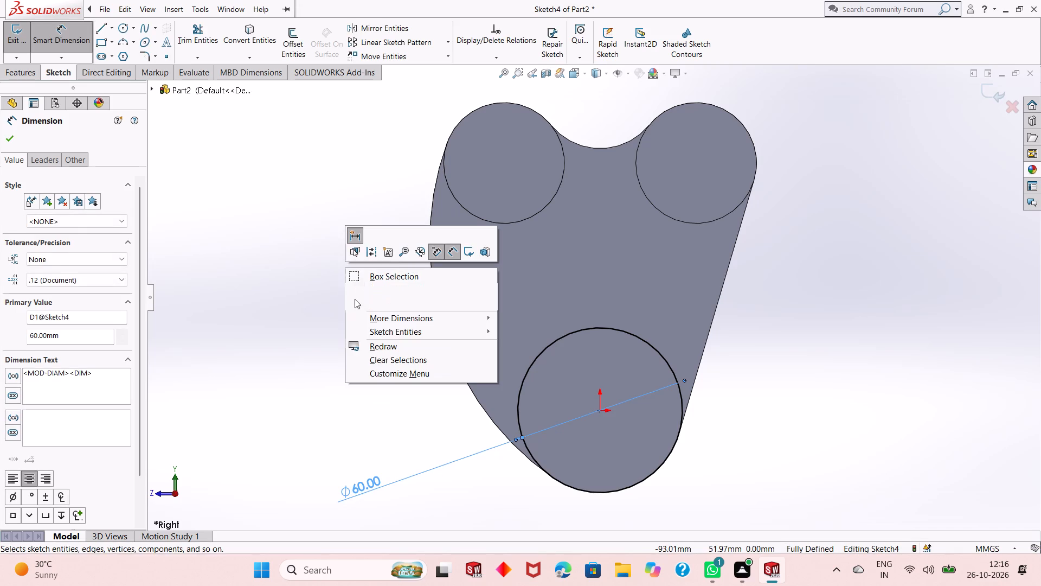
left_click(357, 301)
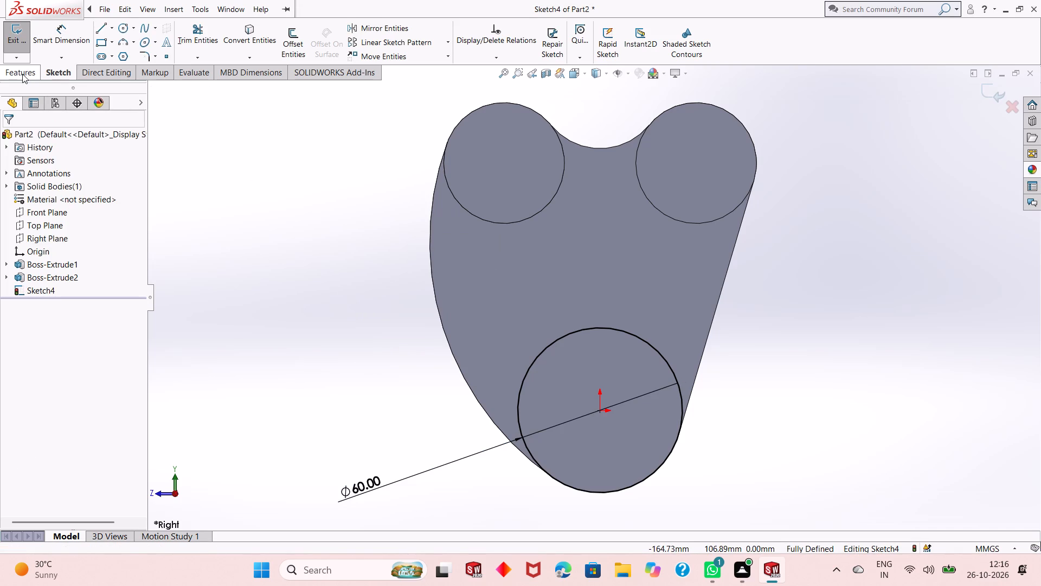
Extrude the lower lobe's 60 mm circle as a Mid Plane boss with a depth of 28 mm, merged with the plate.
left_click(22, 74)
left_click(18, 54)
middle_click_drag(538, 371, 672, 385)
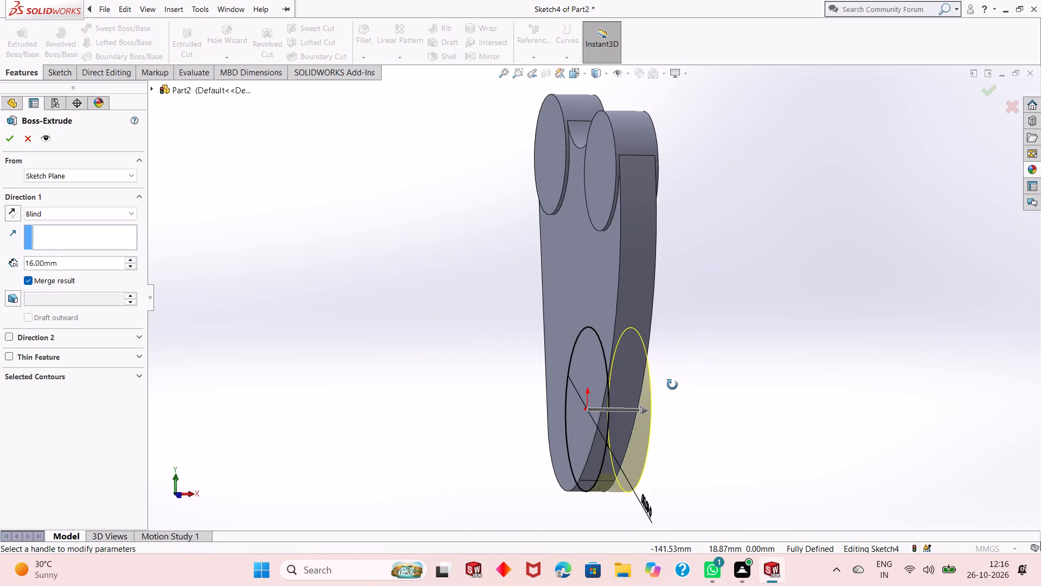
middle_click_drag(672, 385, 641, 388)
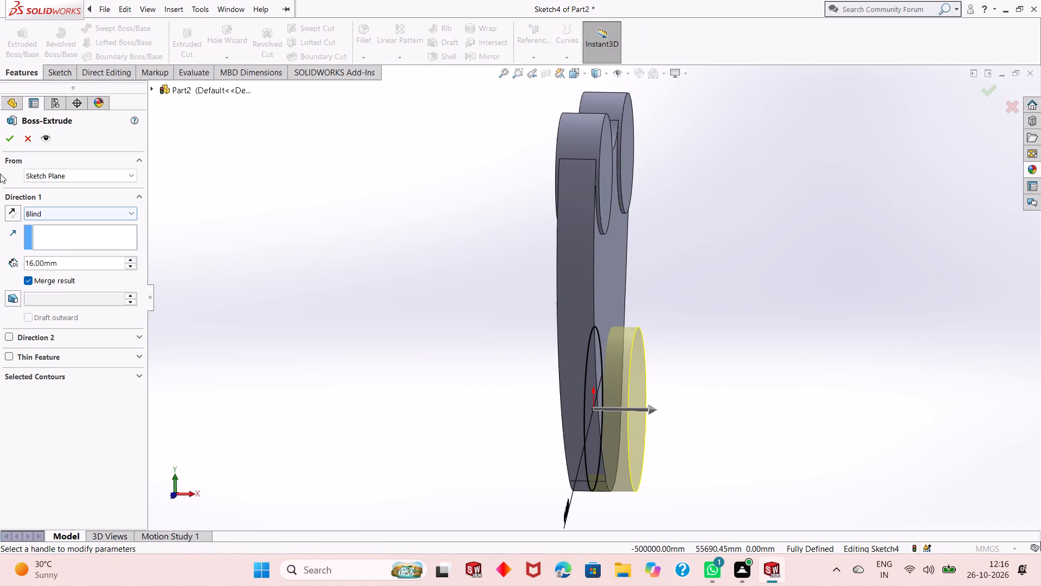
left_click(47, 213)
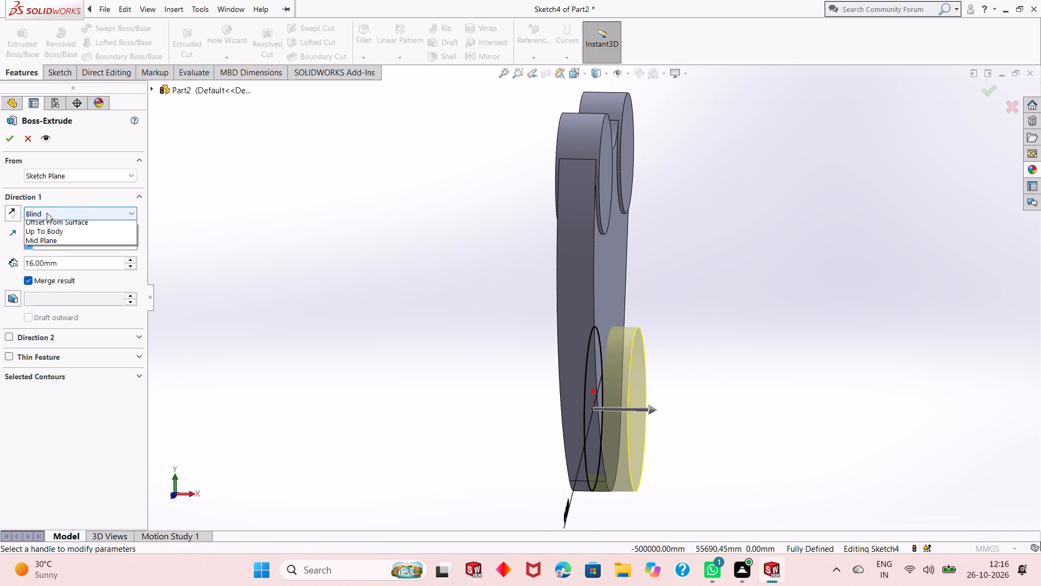
left_click(67, 279)
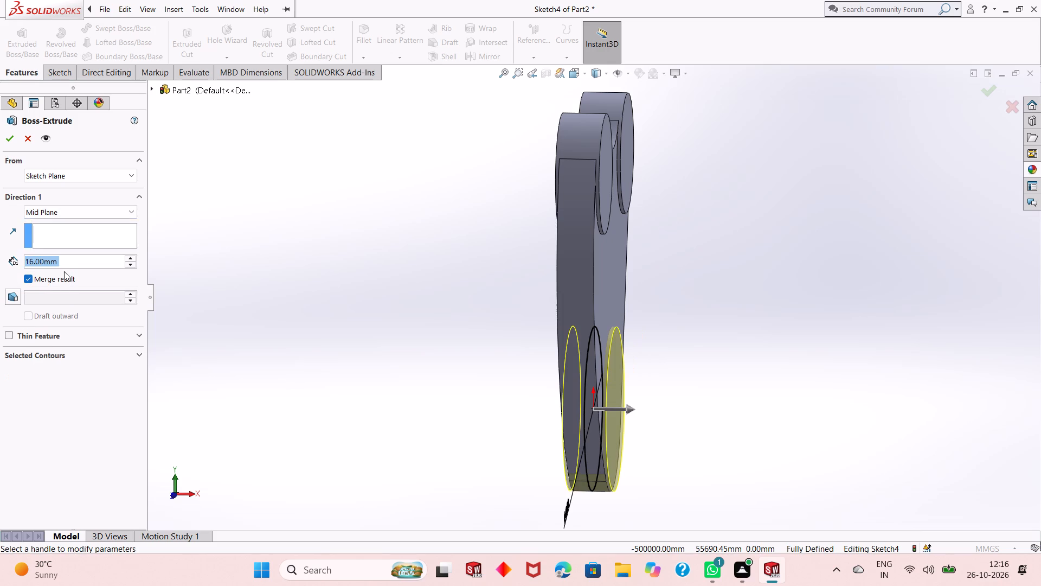
middle_click_drag(410, 357, 417, 349)
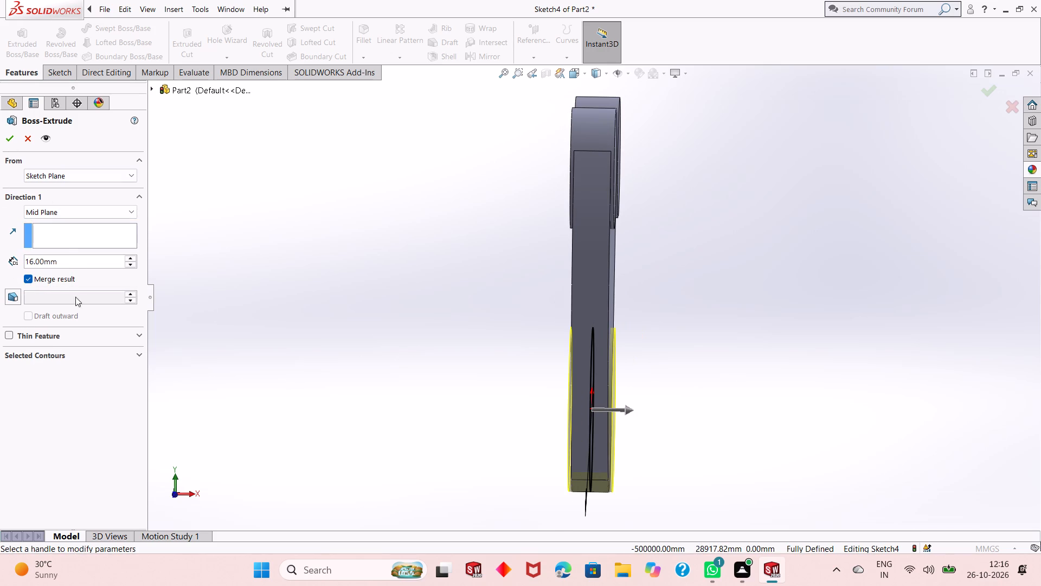
double_click(69, 256)
double_click(60, 262)
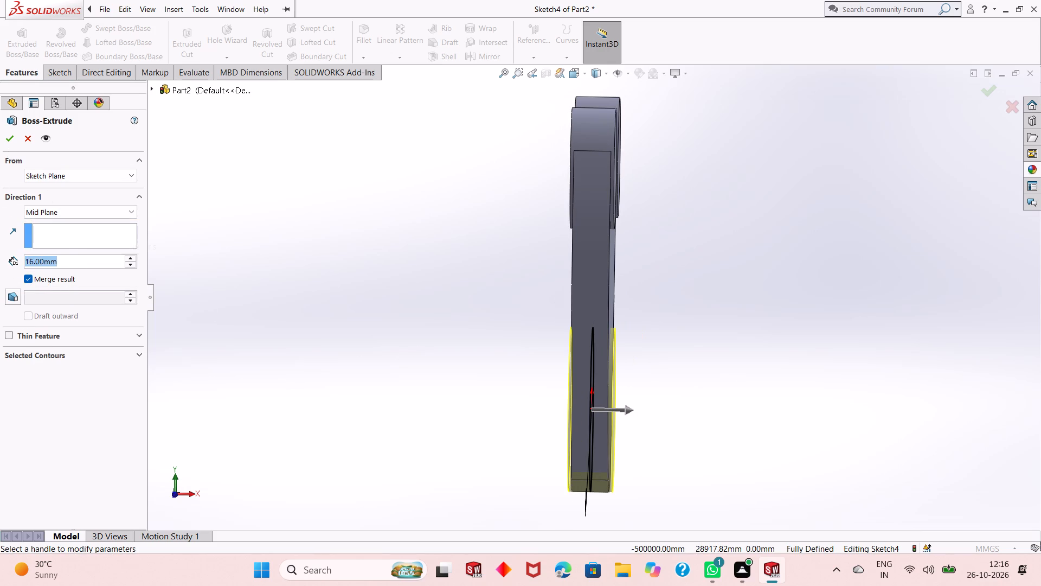
type("28")
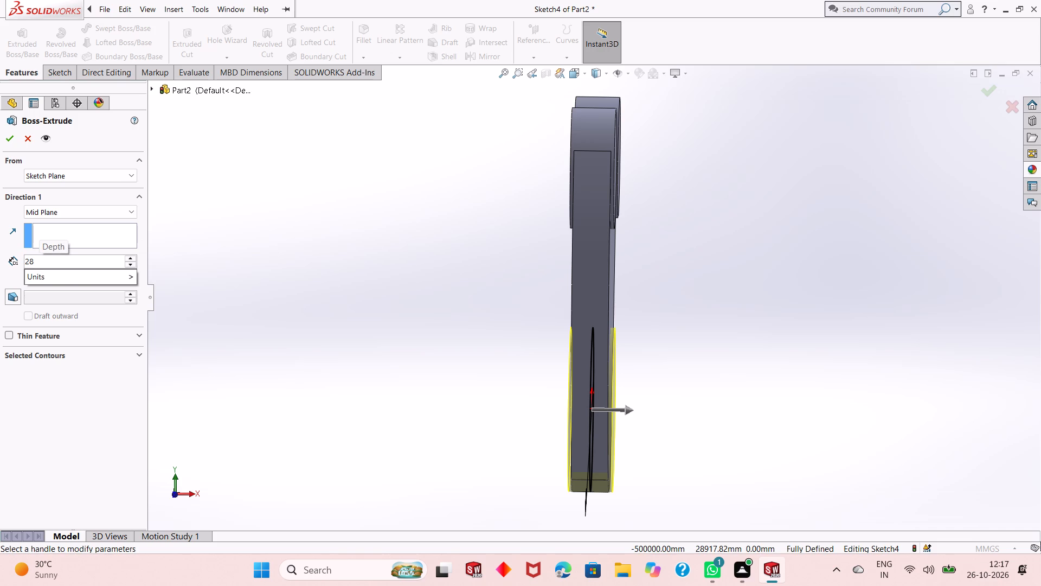
key("Return")
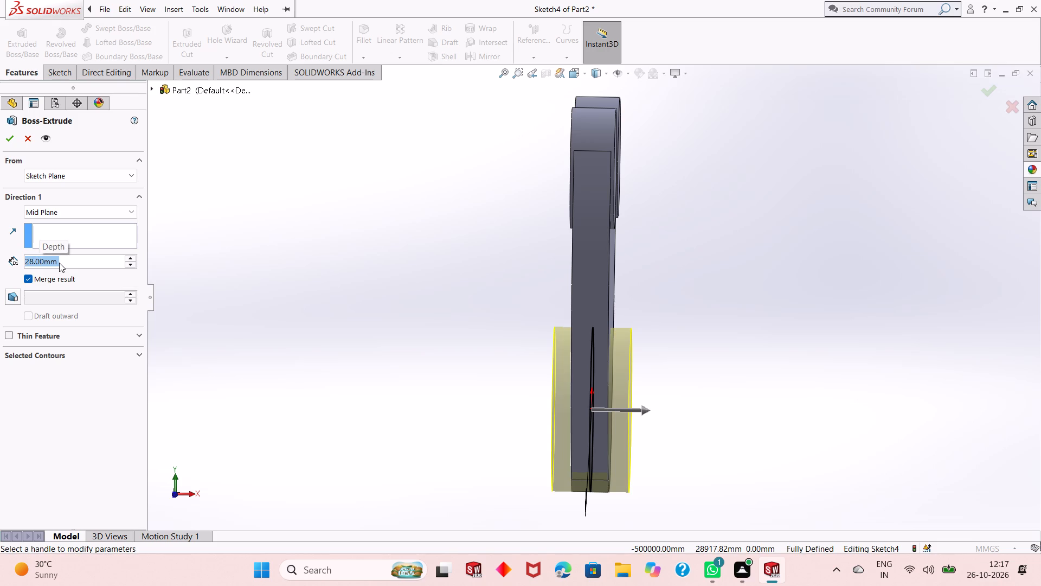
left_click(16, 140)
left_click(491, 376)
Start a new sketch on the flat face of the upper boss on the curved-edge side, viewed normal to it.
scroll(563, 396, "up", 2)
middle_click_drag(676, 396, 645, 374)
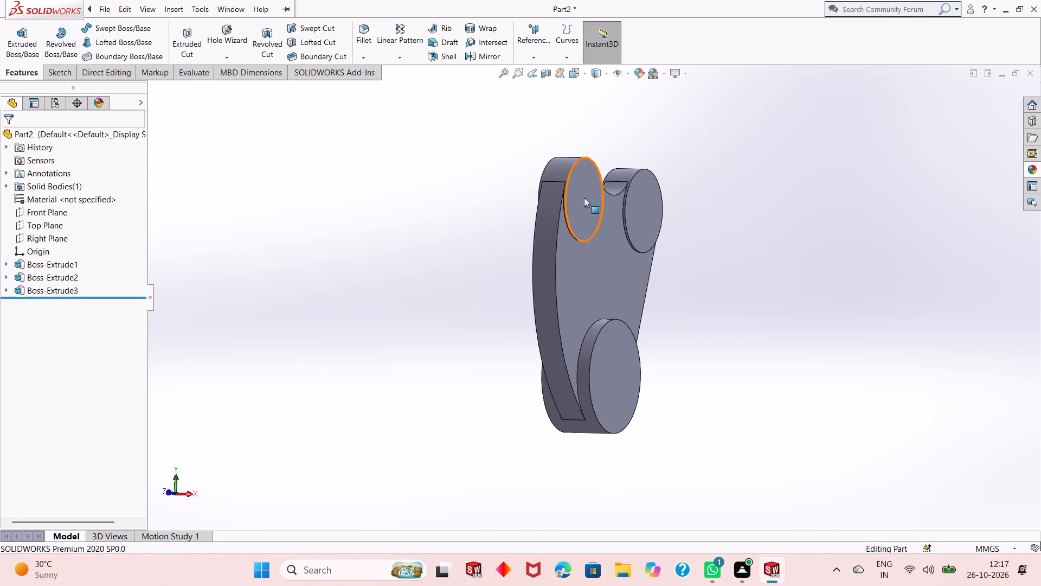
left_click(576, 179)
left_click(621, 148)
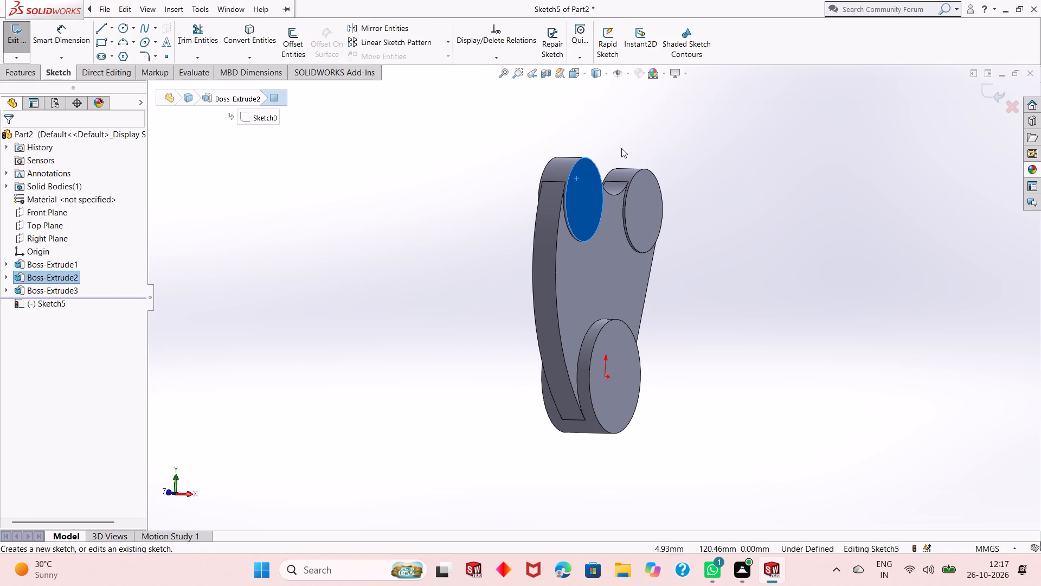
key("ctrl+8")
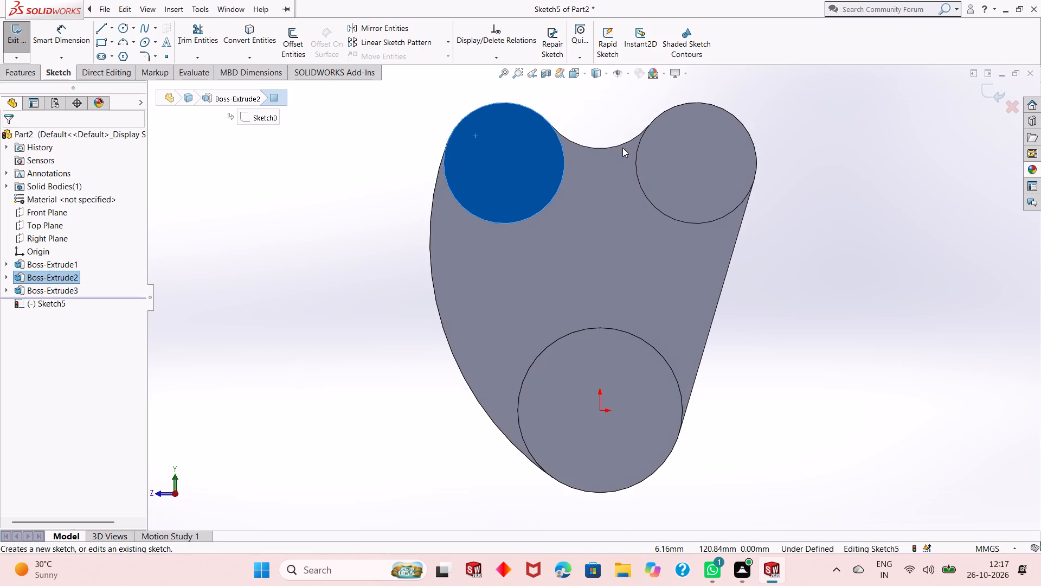
scroll(622, 148, "up", 2)
scroll(622, 148, "down", 2)
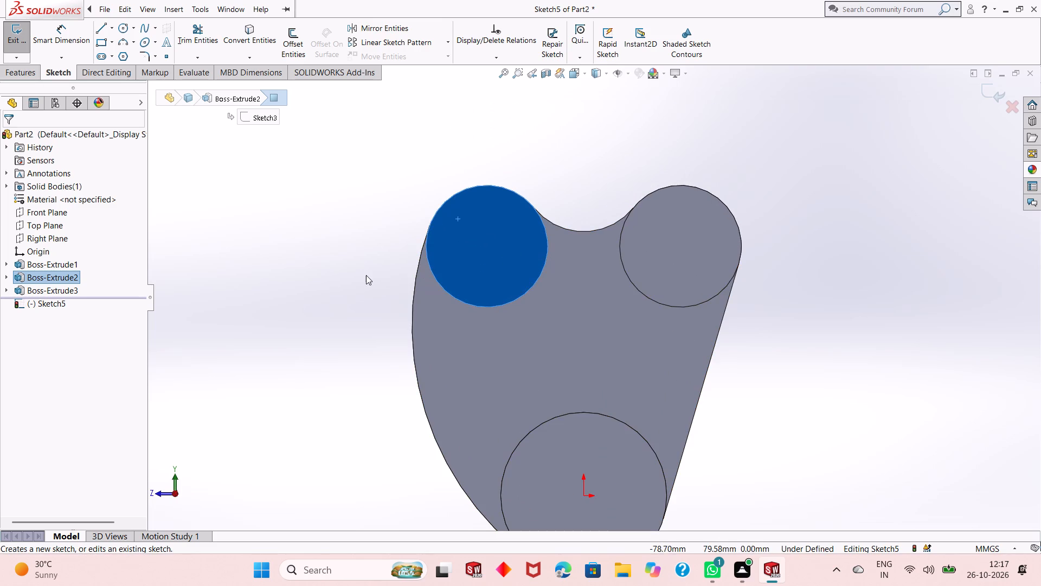
left_click(366, 275)
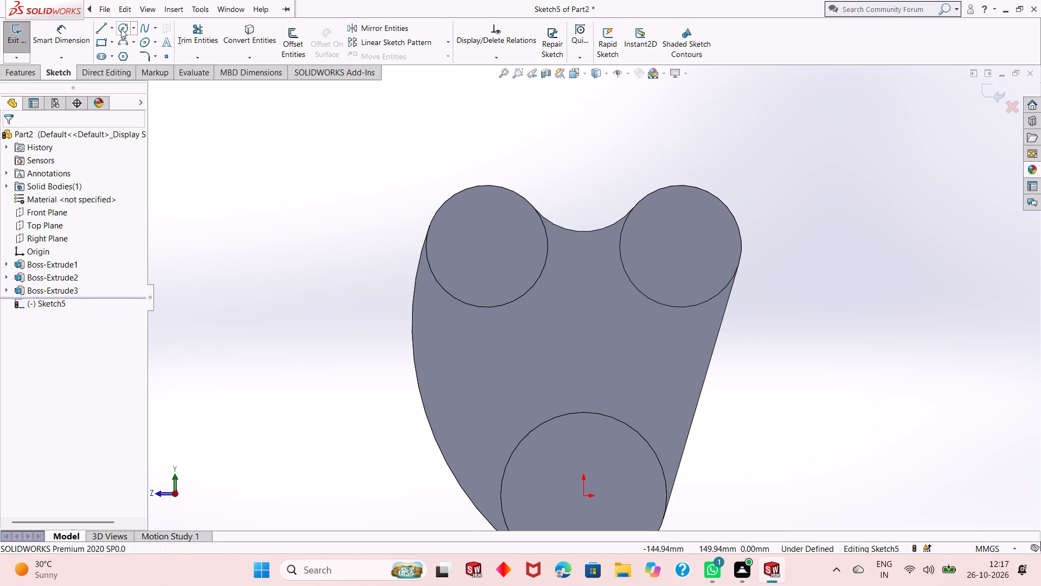
Sketch a concentric circle on each upper boss, with radii of about 12.8 mm on the curved-edge side and 12.4 mm on the other.
left_click(121, 29)
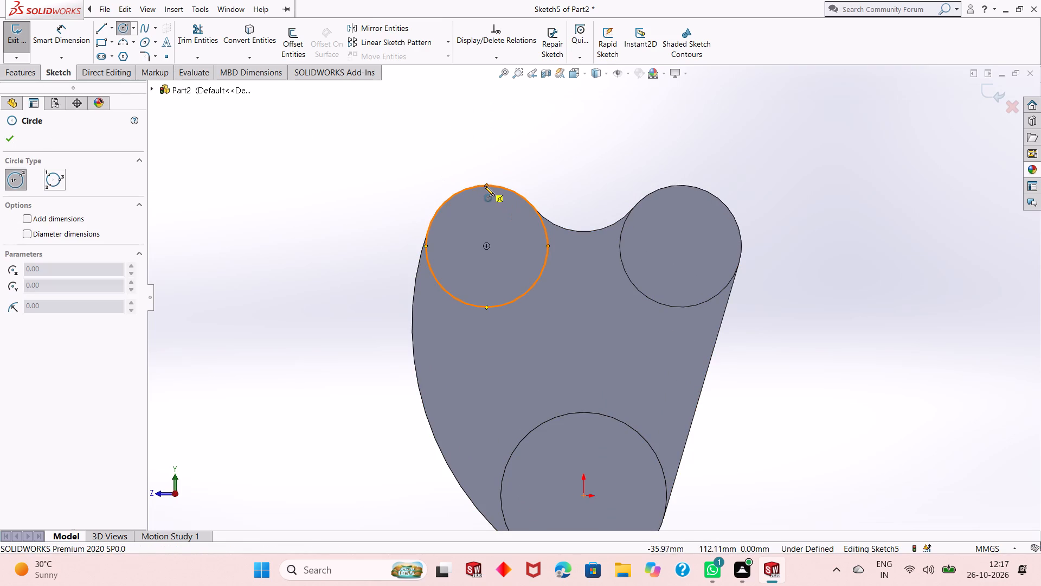
left_click(486, 247)
left_click(507, 218)
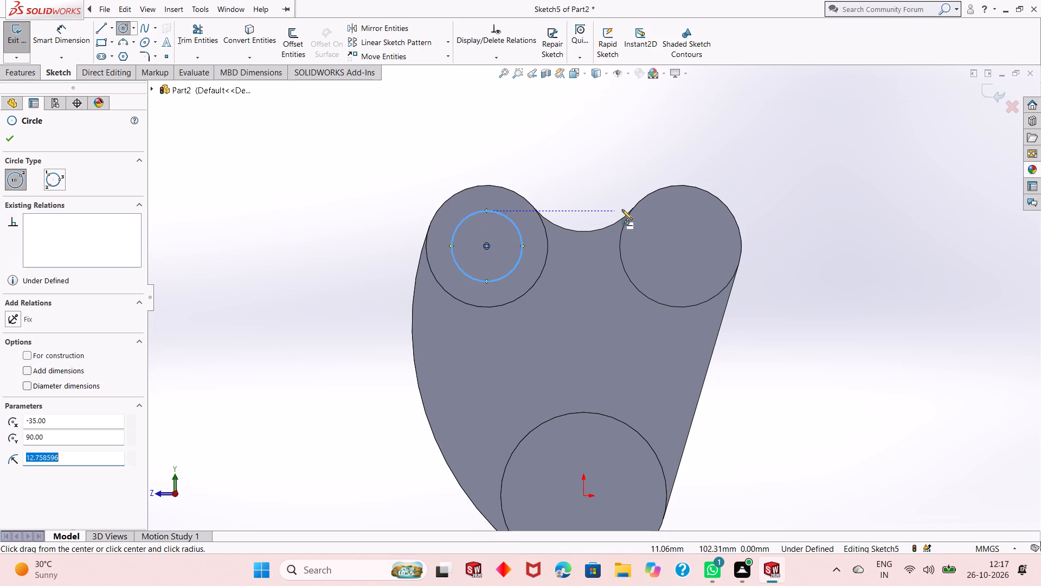
left_click(680, 246)
left_click(687, 213)
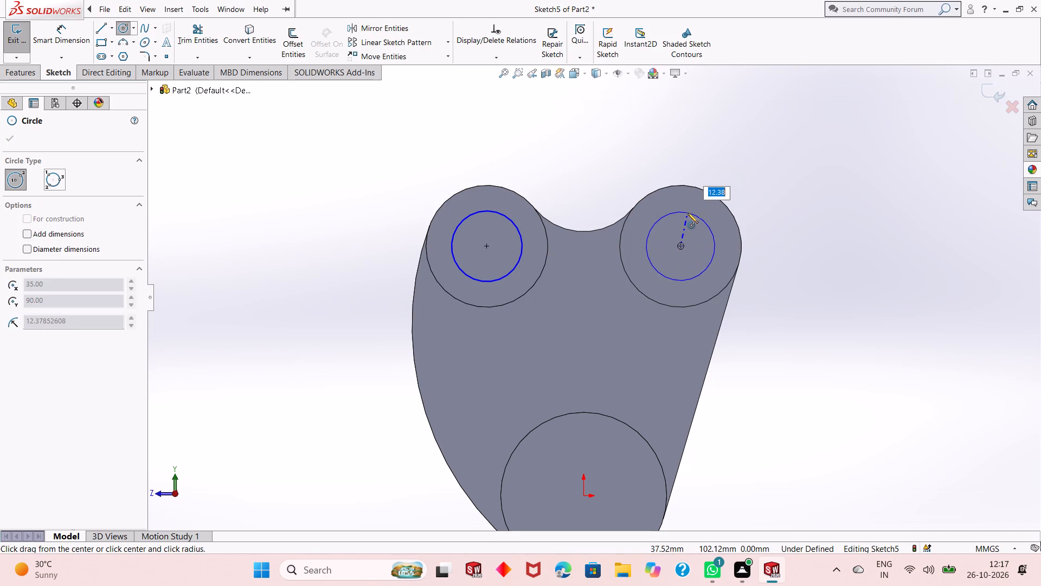
right_click(223, 126)
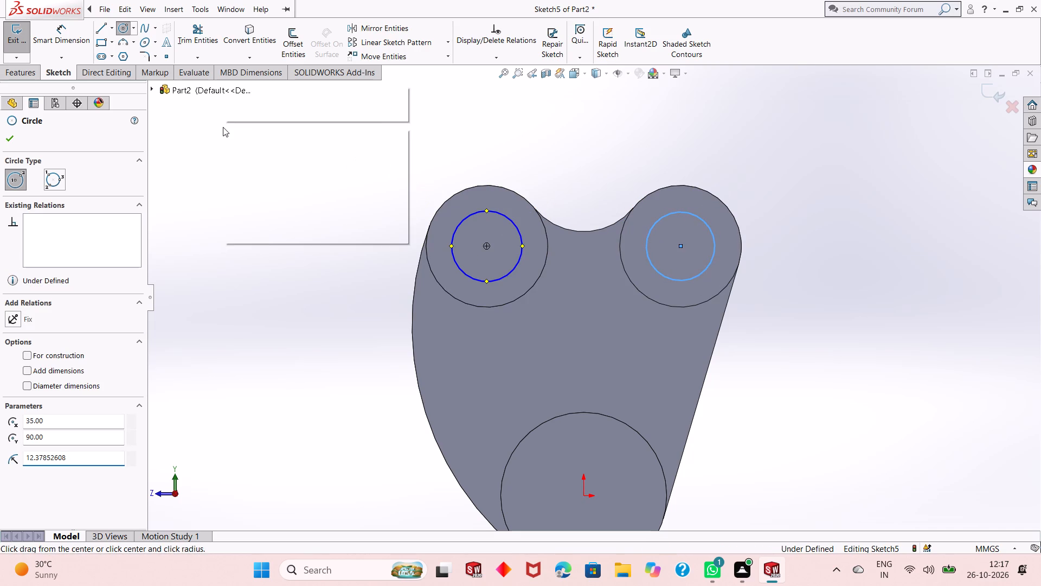
left_click(262, 139)
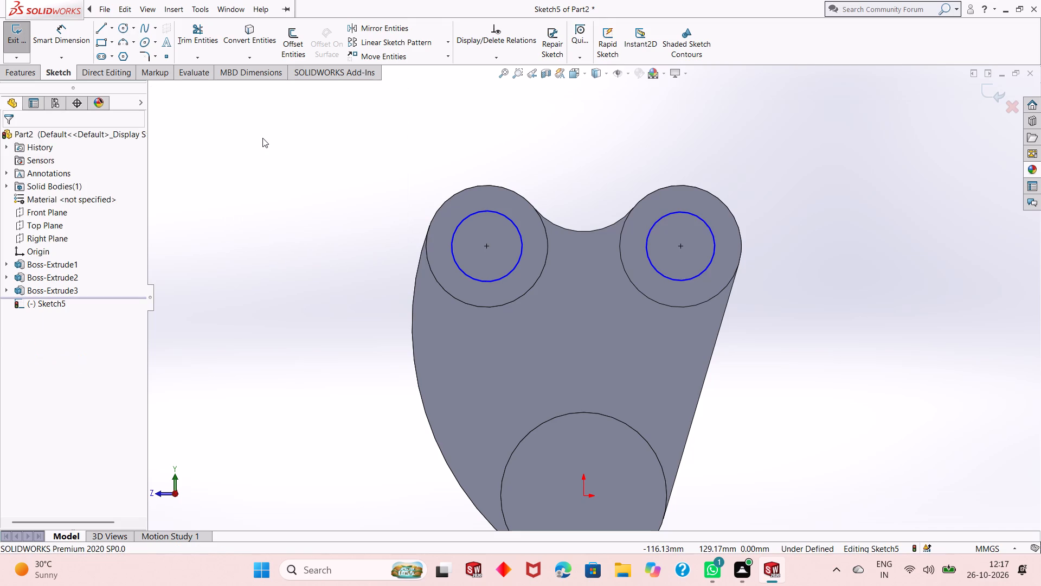
Dimension the circle on the curved-edge side's upper boss to a diameter of 26 mm.
left_click(56, 45)
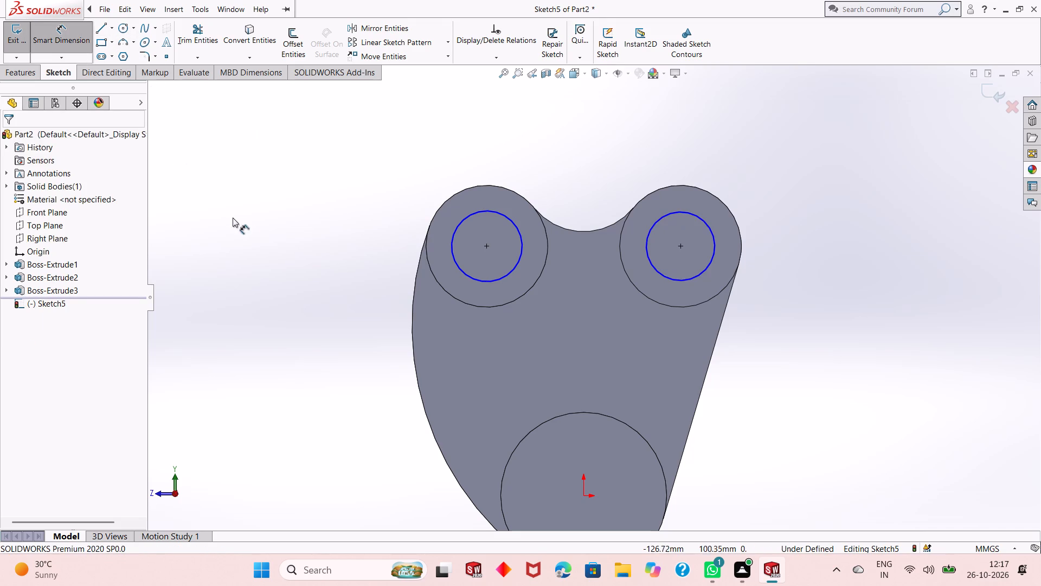
left_click(486, 283)
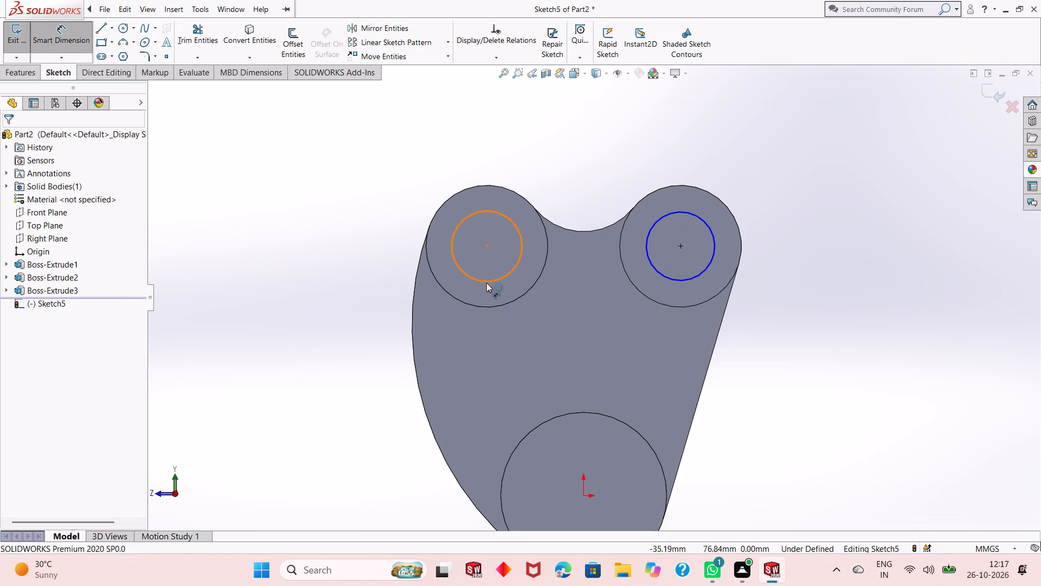
left_click(358, 340)
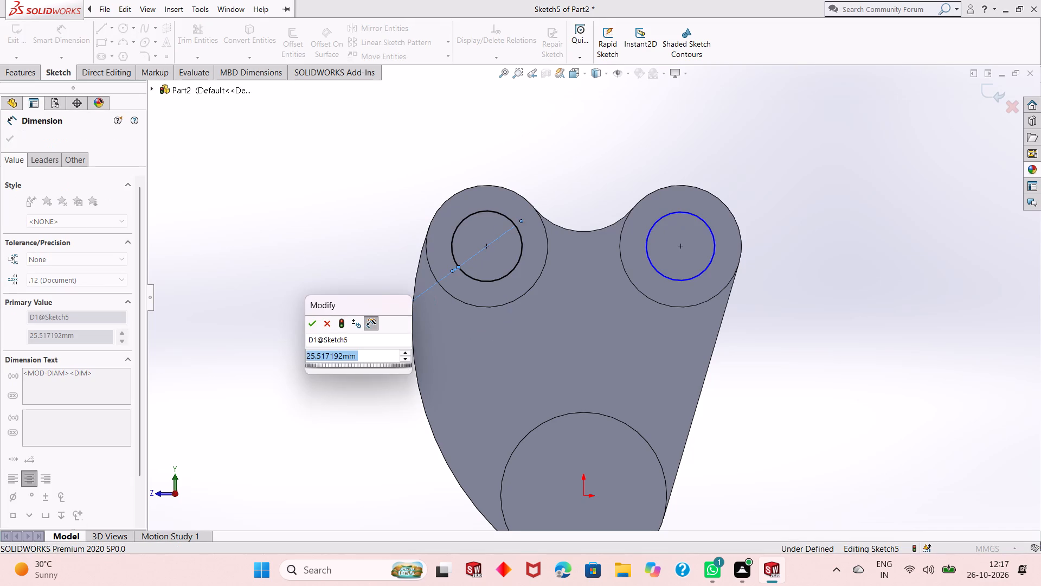
type("26")
key("Return")
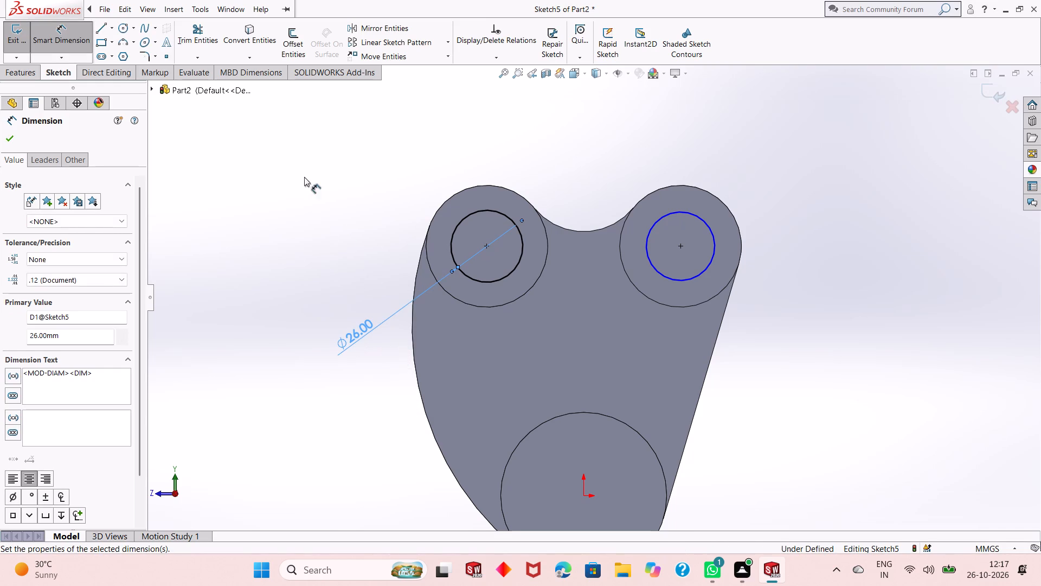
right_click(303, 167)
left_click(351, 205)
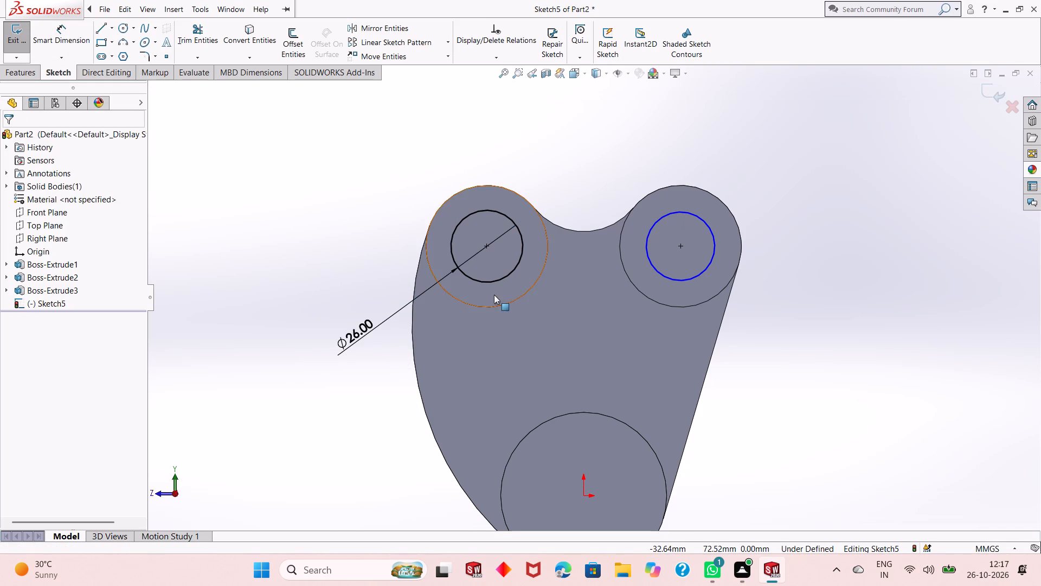
Add an Equal relation between the two circles on the upper bosses.
left_click(493, 279)
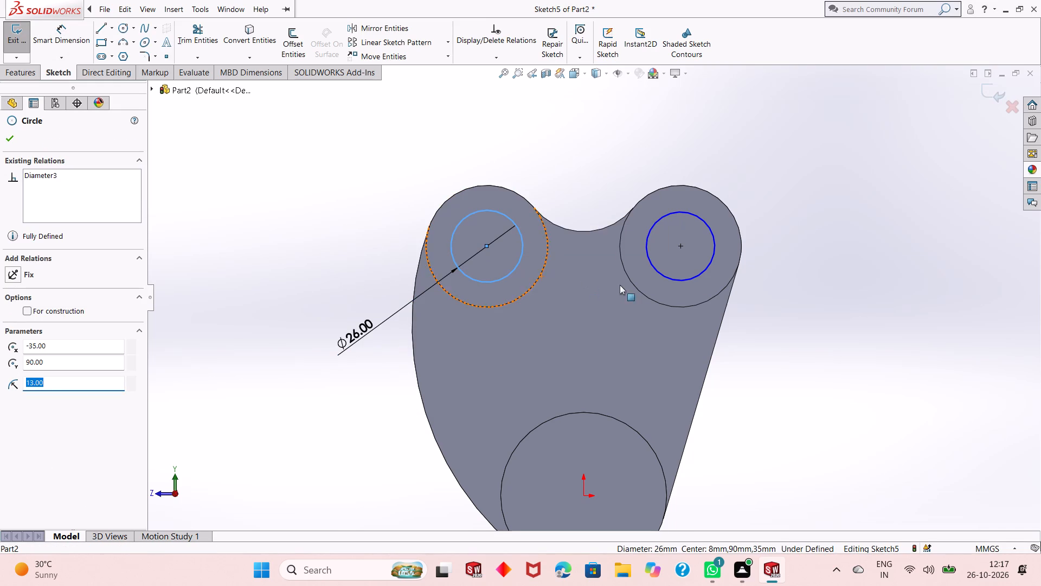
left_click(670, 279, "ctrl")
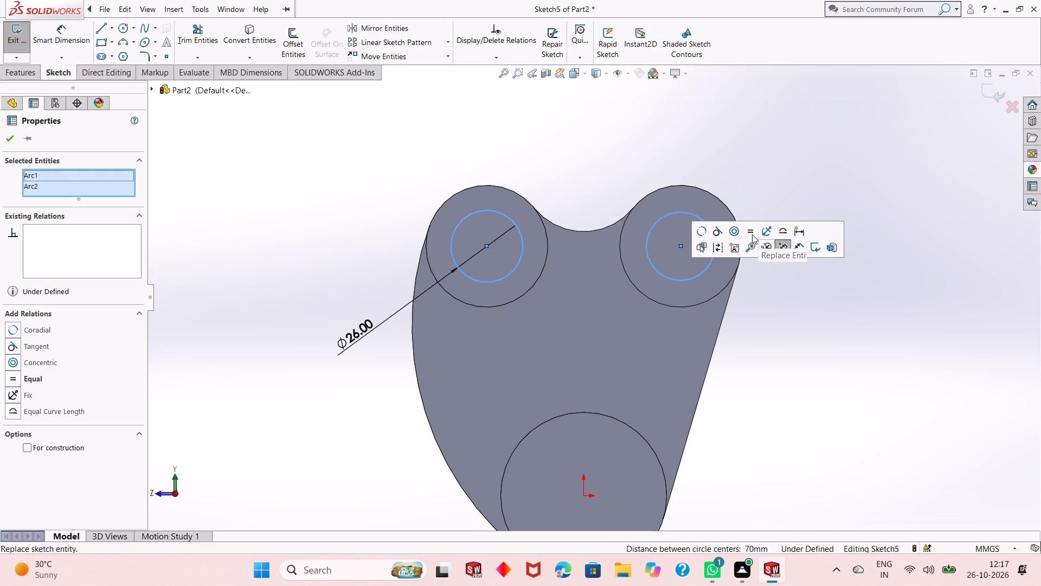
left_click(752, 234)
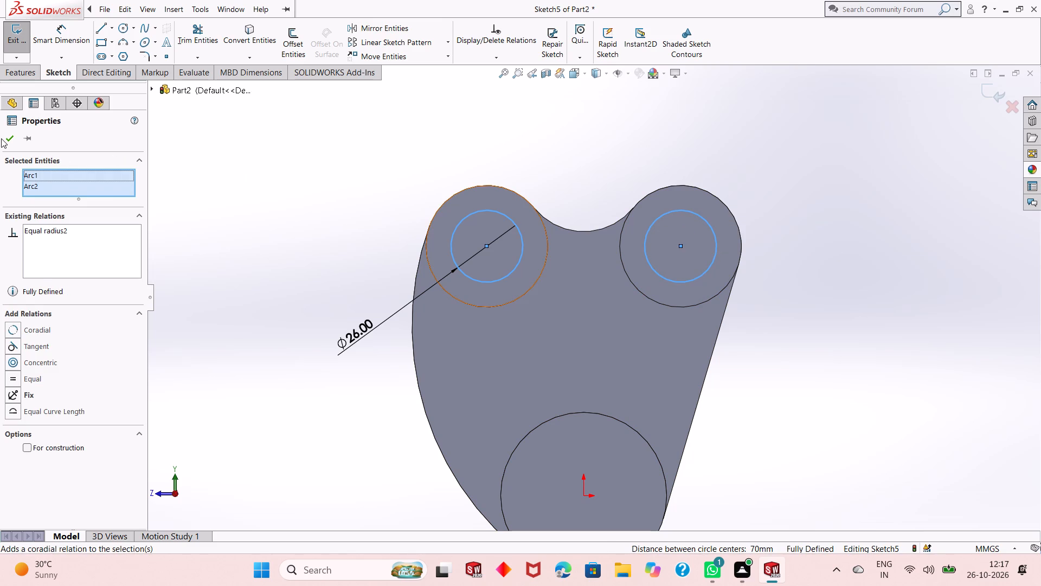
left_click(7, 137)
Cut the two upper-boss circles through the part with a Blind Extruded Cut 28 mm deep.
scroll(399, 267, "up", 1)
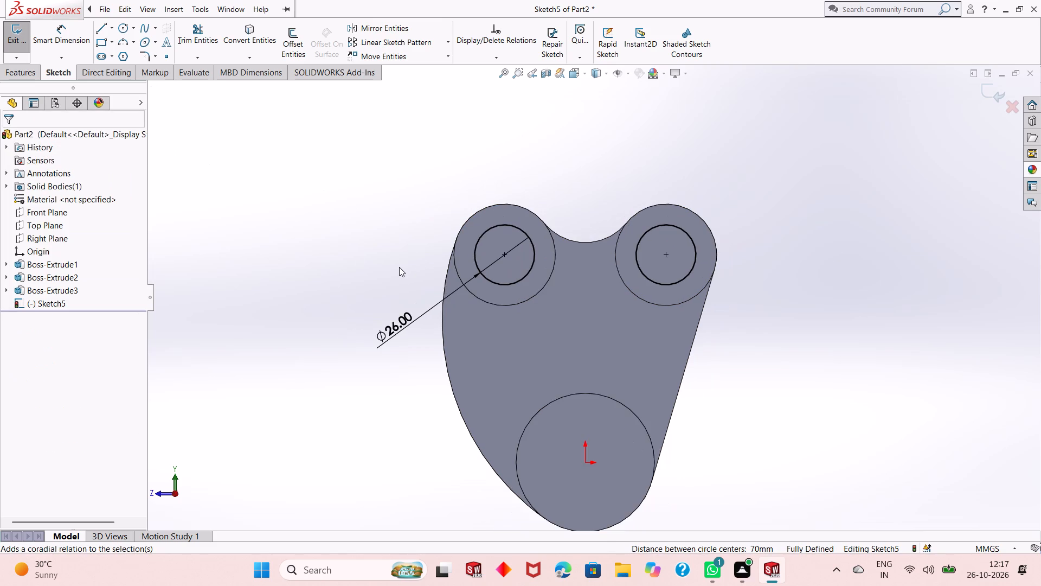
left_click(22, 77)
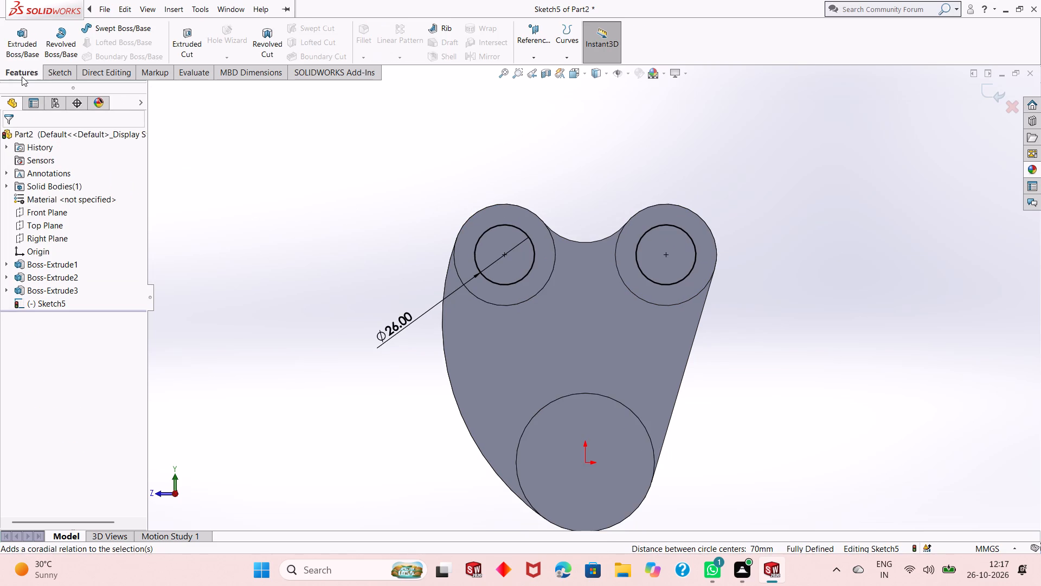
left_click(183, 37)
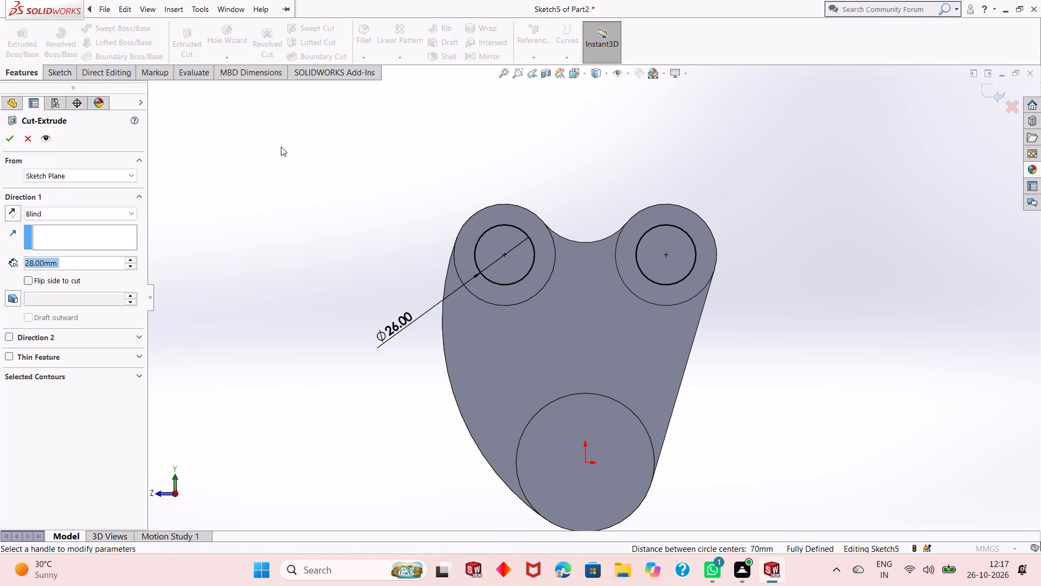
middle_click_drag(414, 262, 500, 295)
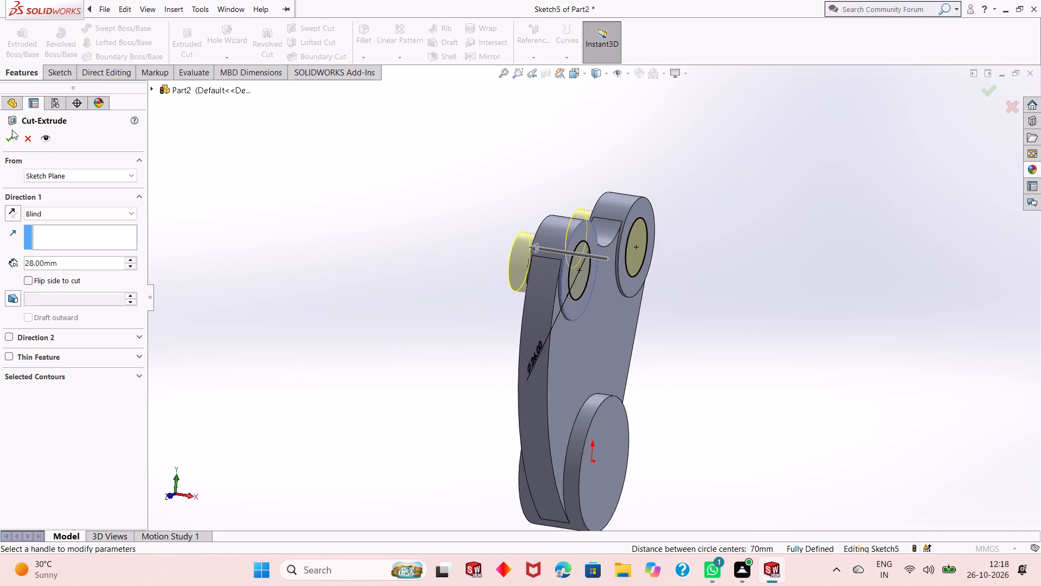
left_click(8, 142)
scroll(671, 331, "up", 2)
middle_click_drag(658, 322, 640, 323)
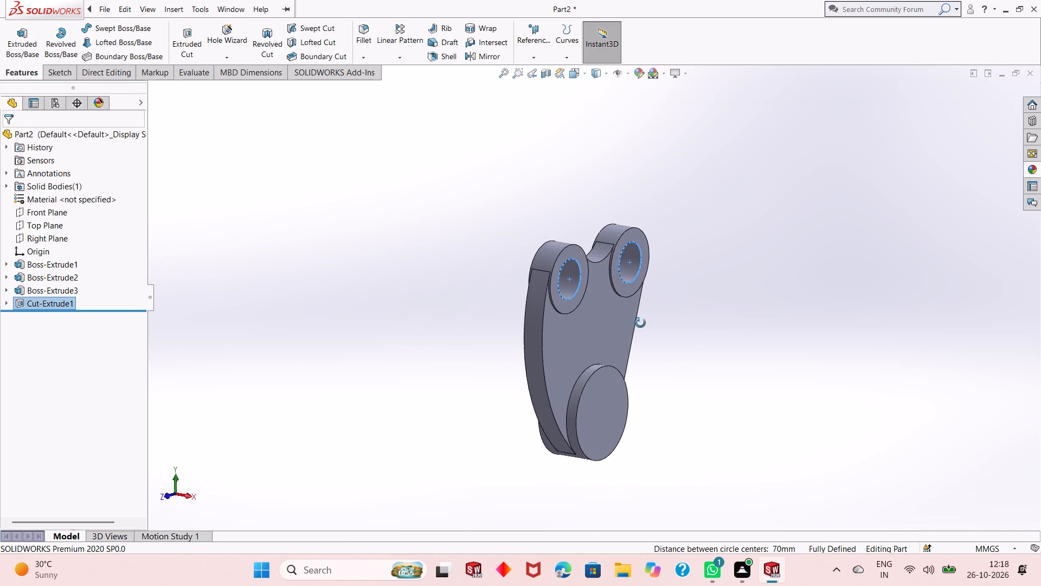
middle_click_drag(640, 323, 638, 323)
left_click(683, 319)
Start a new sketch on the flat front face of the lower lobe's circular boss.
middle_click_drag(676, 364, 647, 347)
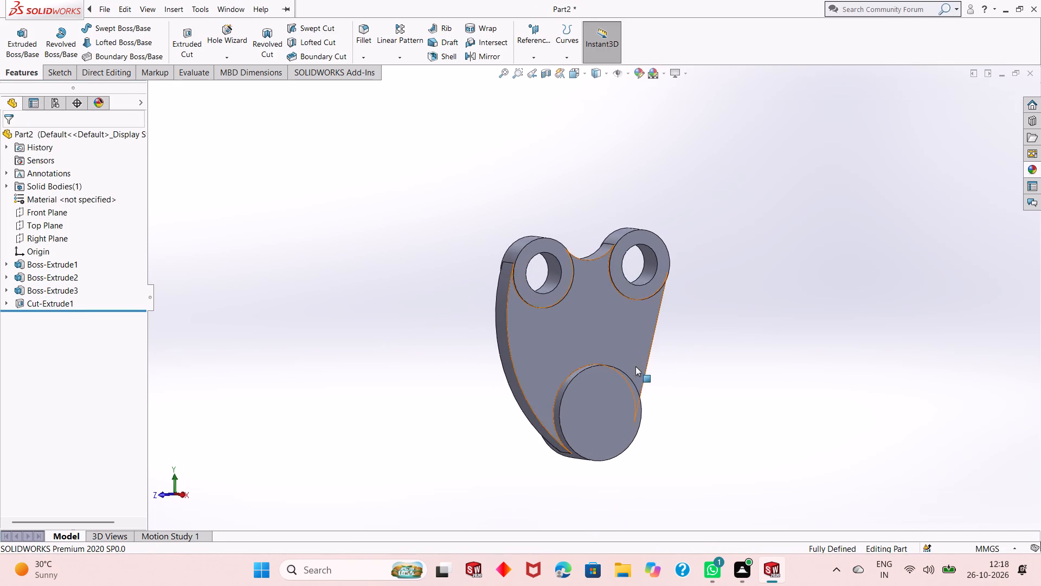
scroll(627, 377, "down", 3)
left_click(611, 398)
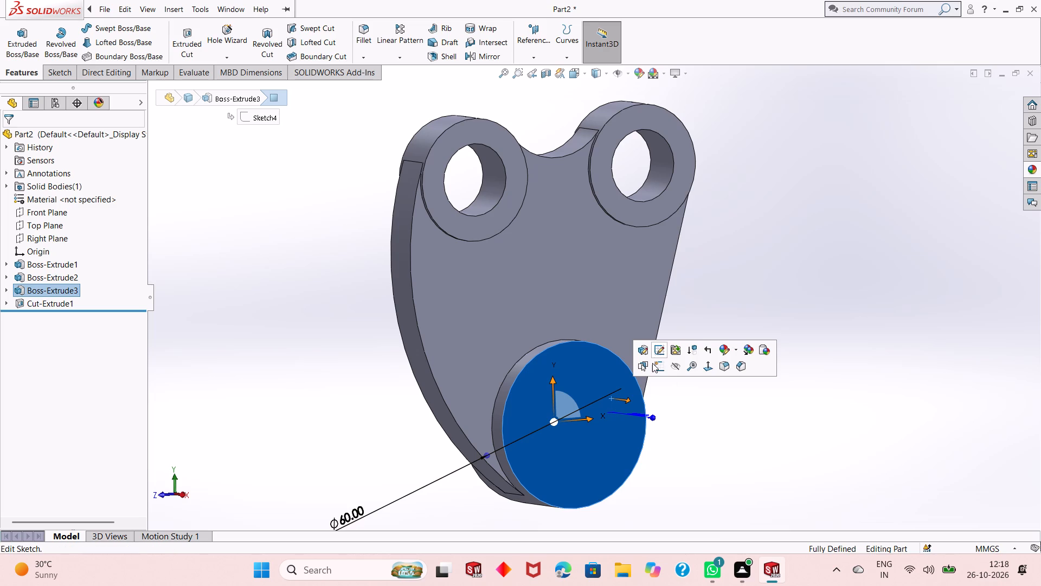
left_click(652, 363)
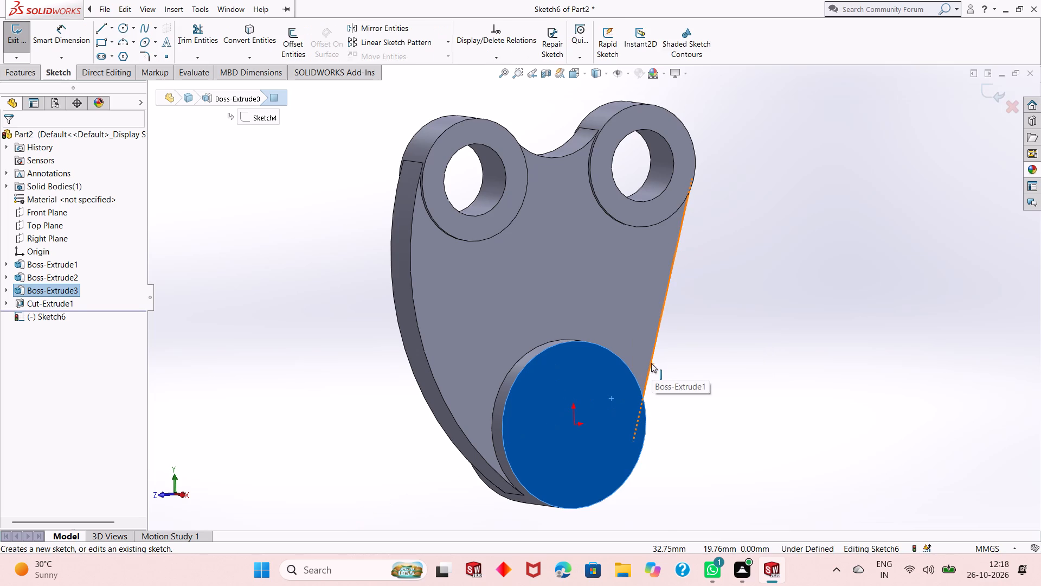
scroll(660, 395, "up", 1)
left_click(679, 399)
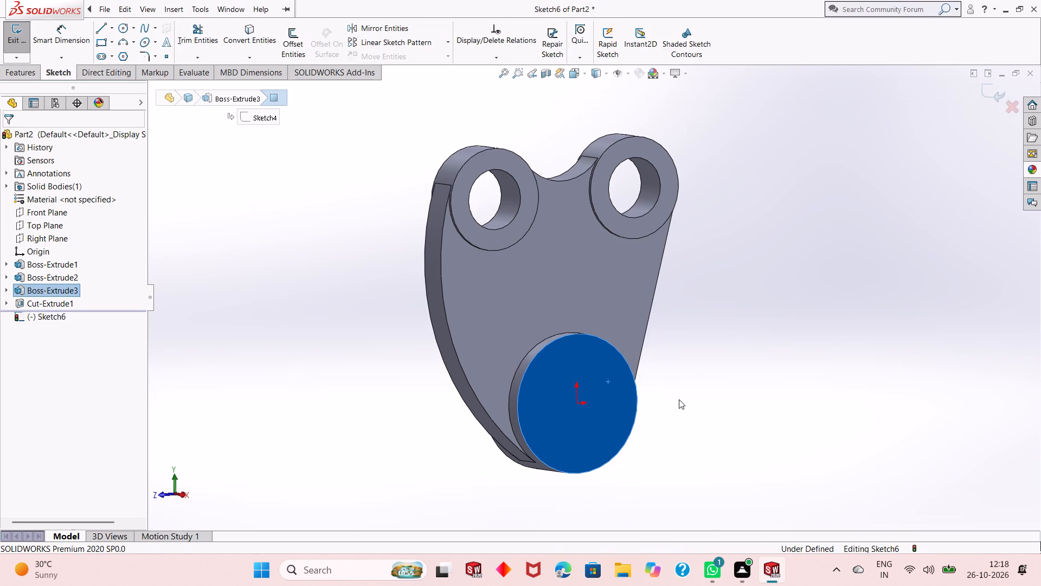
Sketch a circle about 39 mm in diameter centred on the origin on the lower boss face.
key("ctrl+8")
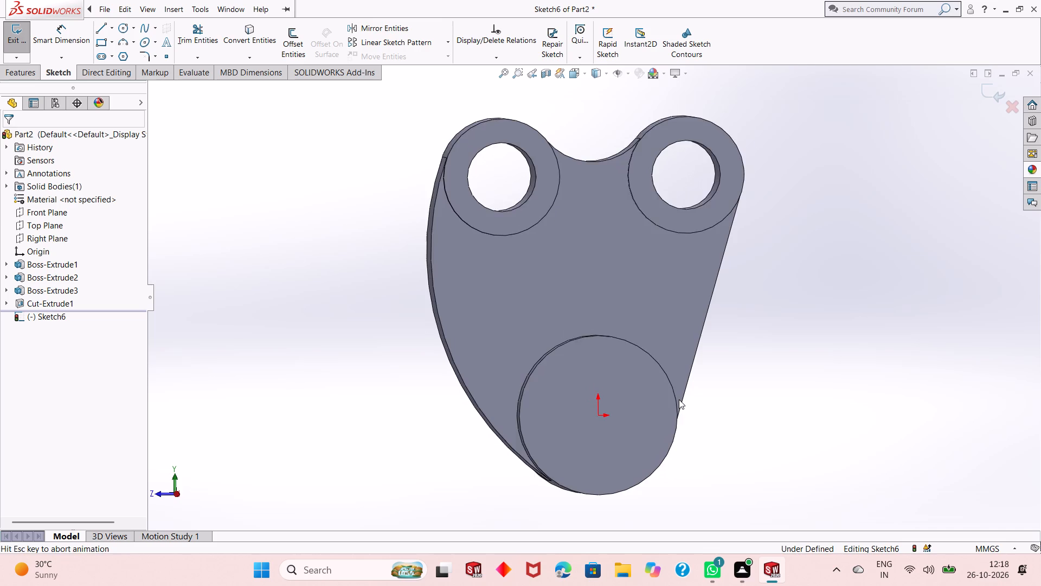
scroll(679, 399, "up", 1)
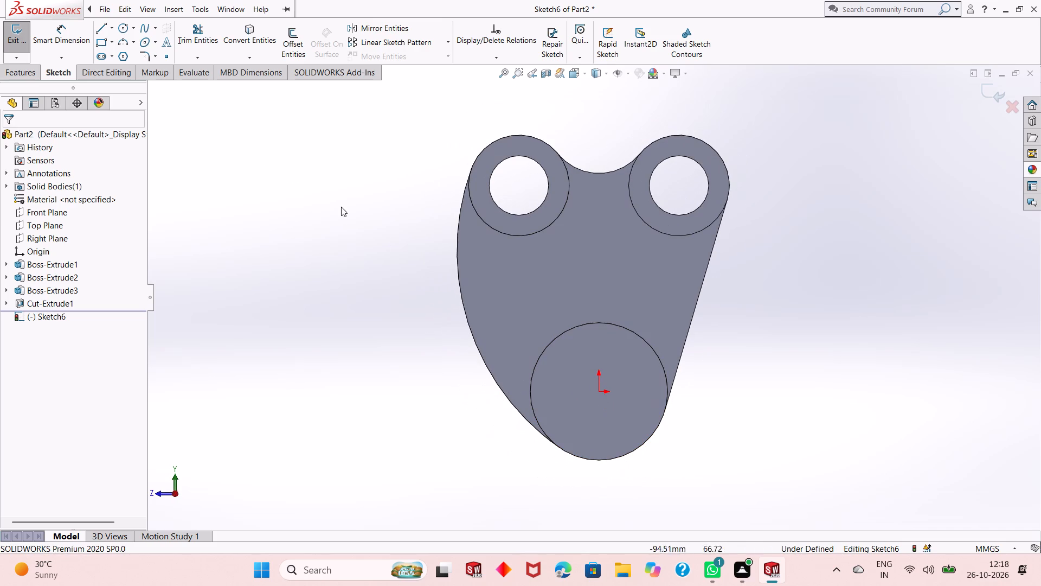
left_click(25, 74)
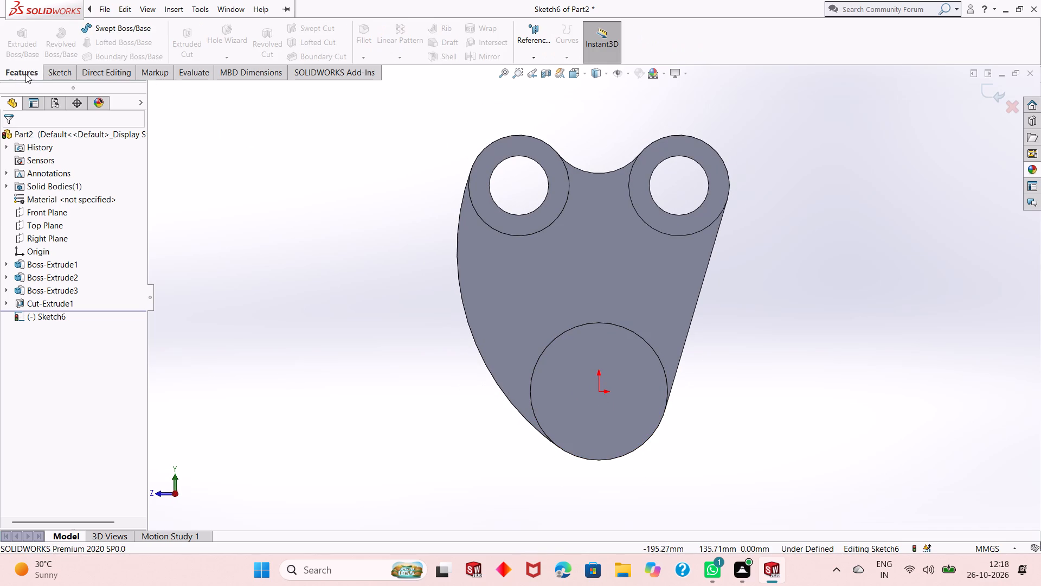
left_click(65, 73)
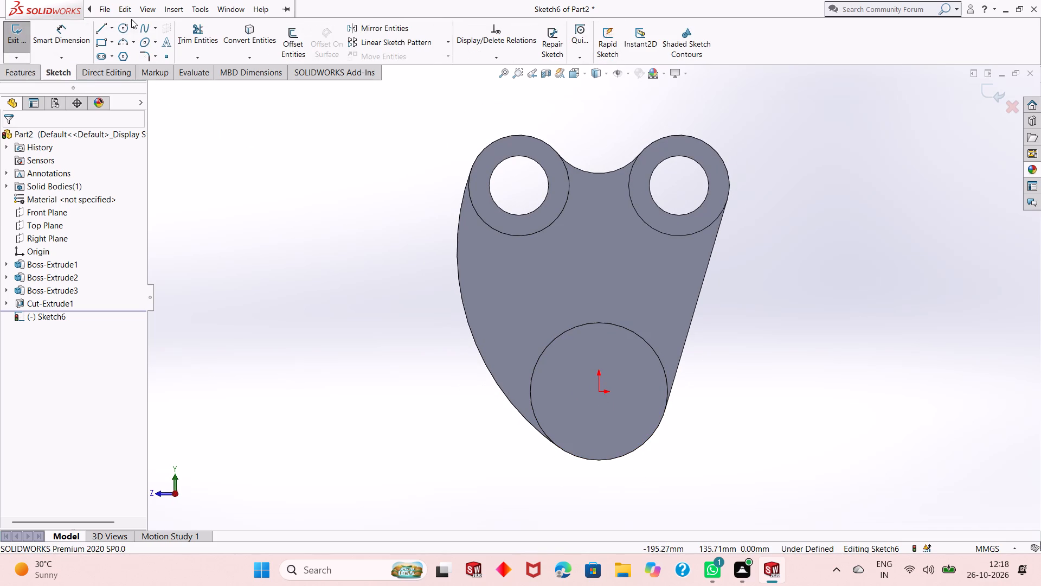
left_click(121, 30)
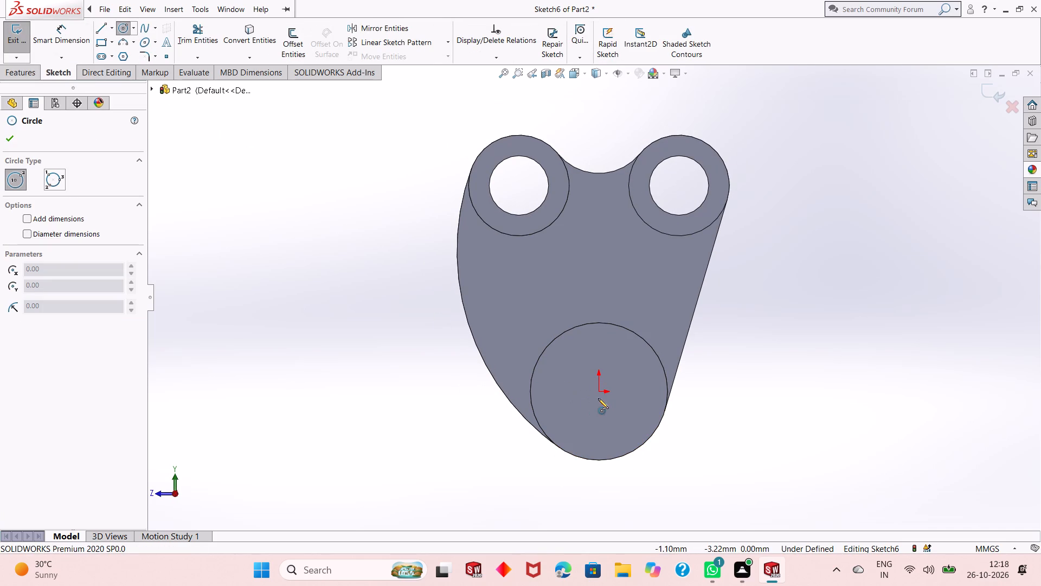
left_click(599, 392)
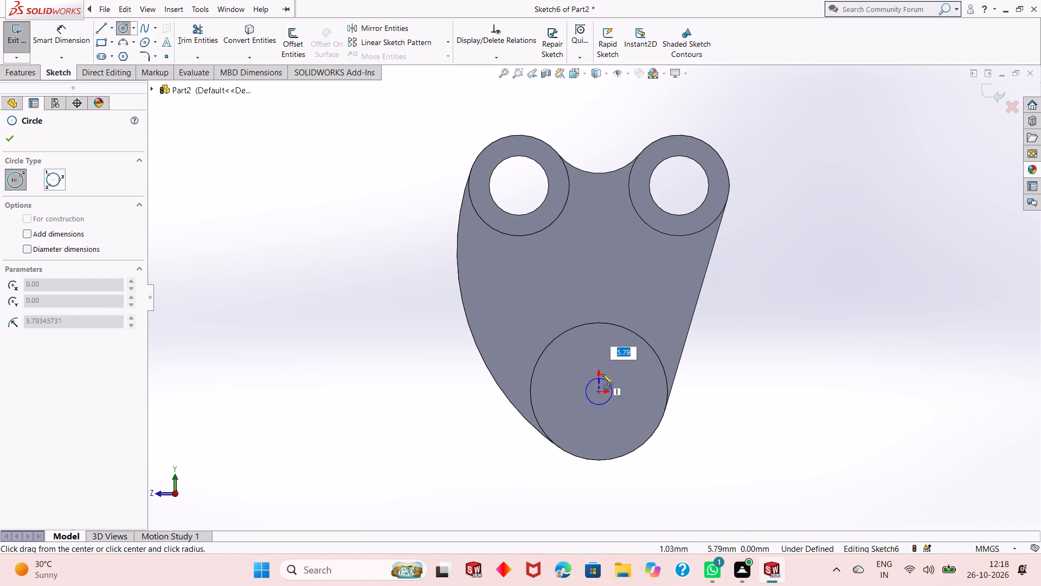
left_click(612, 348)
right_click(766, 270)
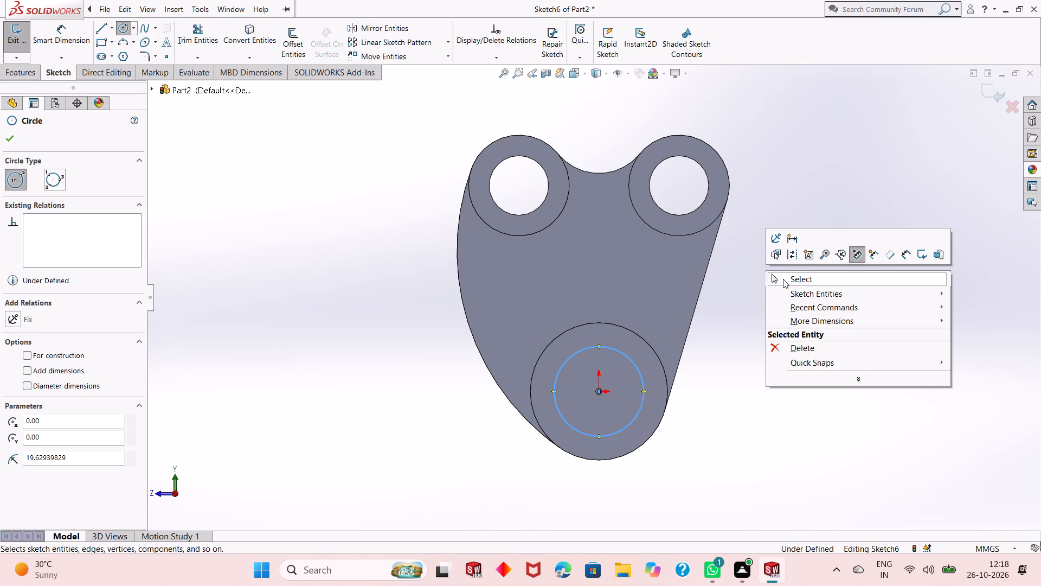
left_click(783, 279)
Dimension the origin-centred circle on the lower boss to a diameter of 50 mm.
left_click(78, 36)
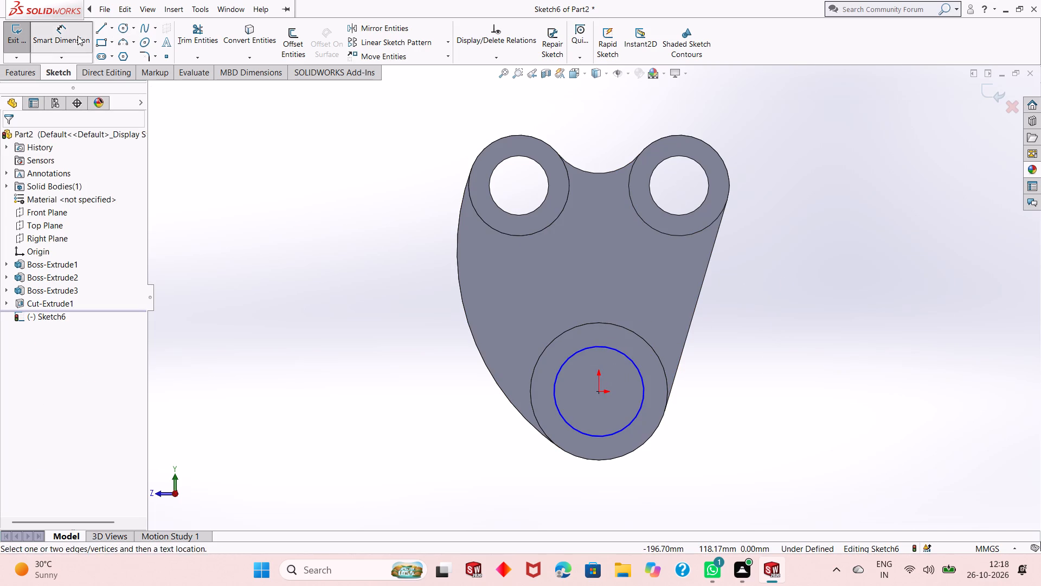
left_click(606, 434)
left_click(392, 515)
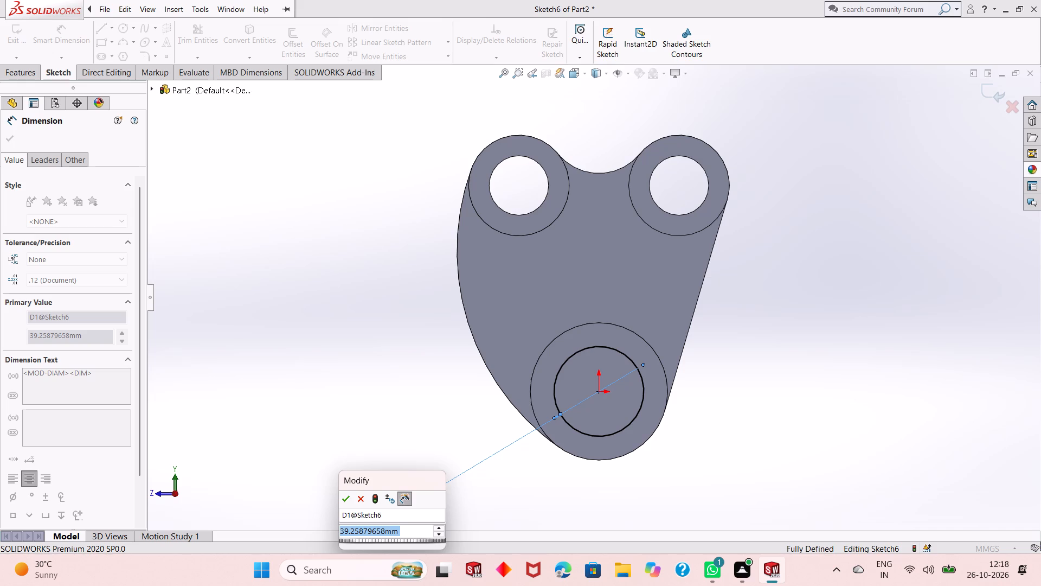
type("50")
key("Return")
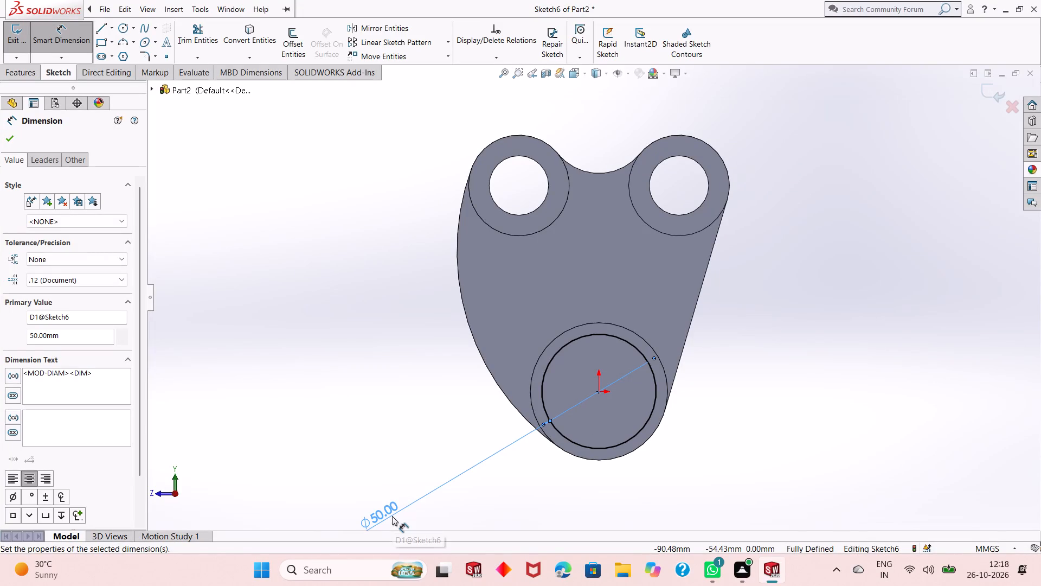
scroll(615, 449, "down", 1)
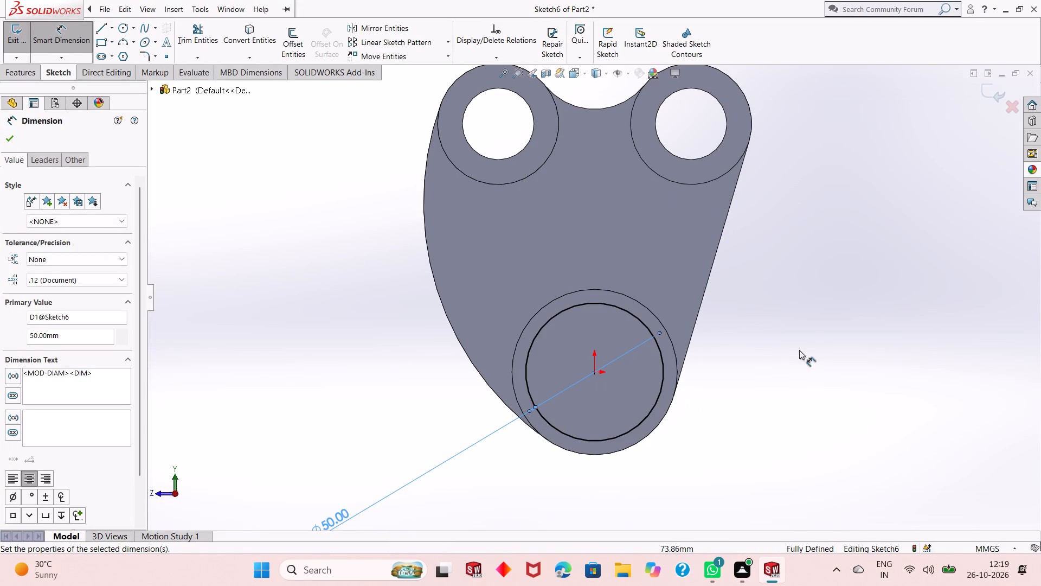
right_click(786, 272)
left_click(800, 303)
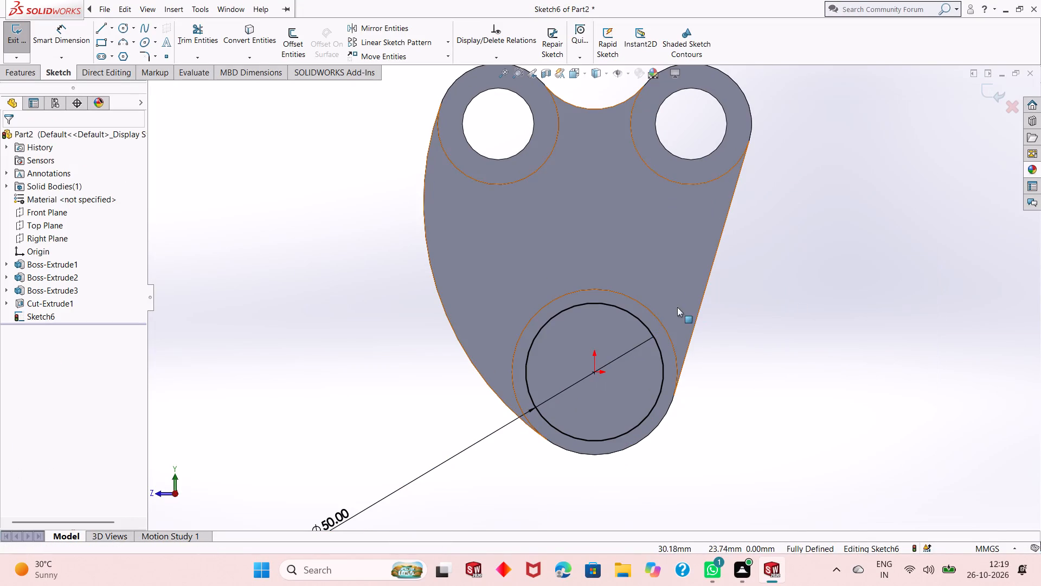
Convert the 50 mm circle on the lower boss to construction geometry.
left_click(635, 320)
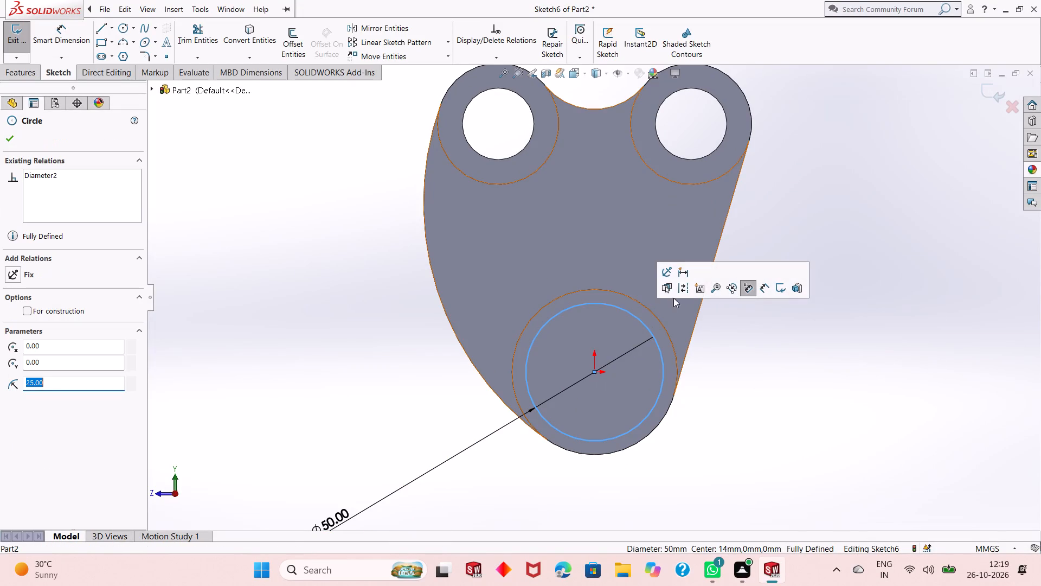
left_click(683, 294)
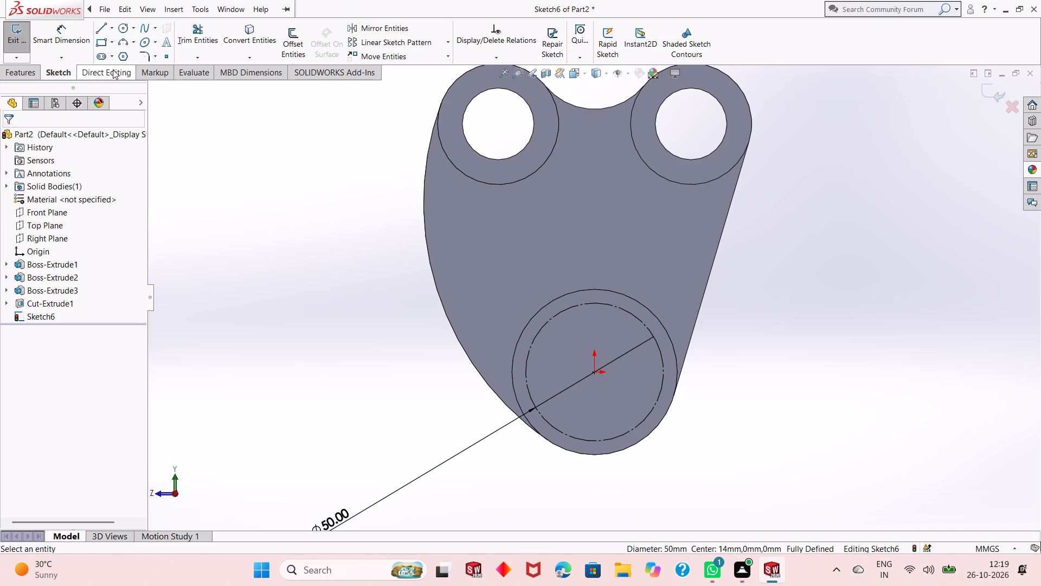
Sketch a small circle with a radius of about 4.7 mm, centred on the construction circle's lowest point.
left_click(122, 26)
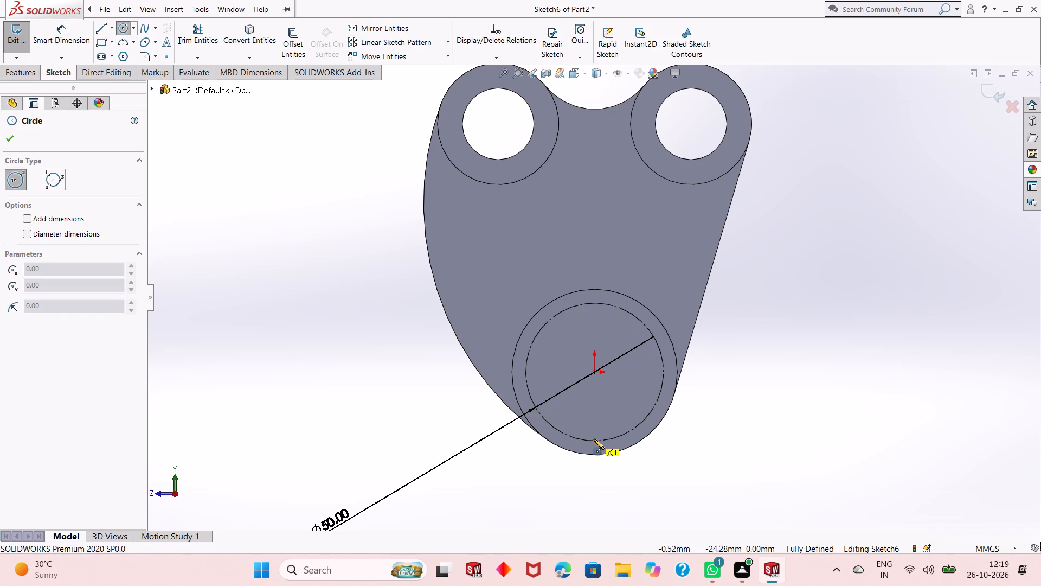
left_click(594, 439)
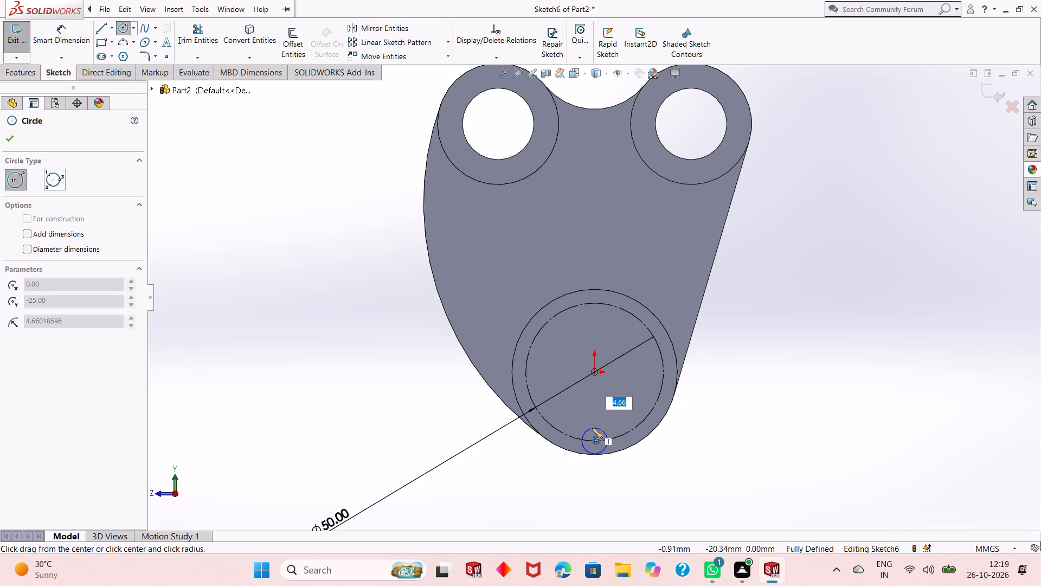
left_click(592, 428)
right_click(340, 335)
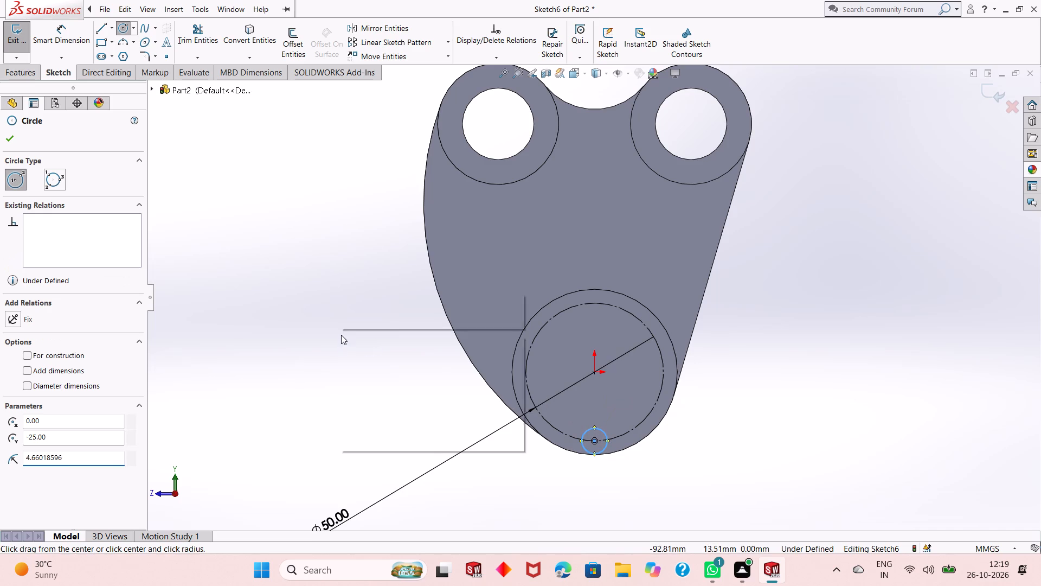
left_click(363, 341)
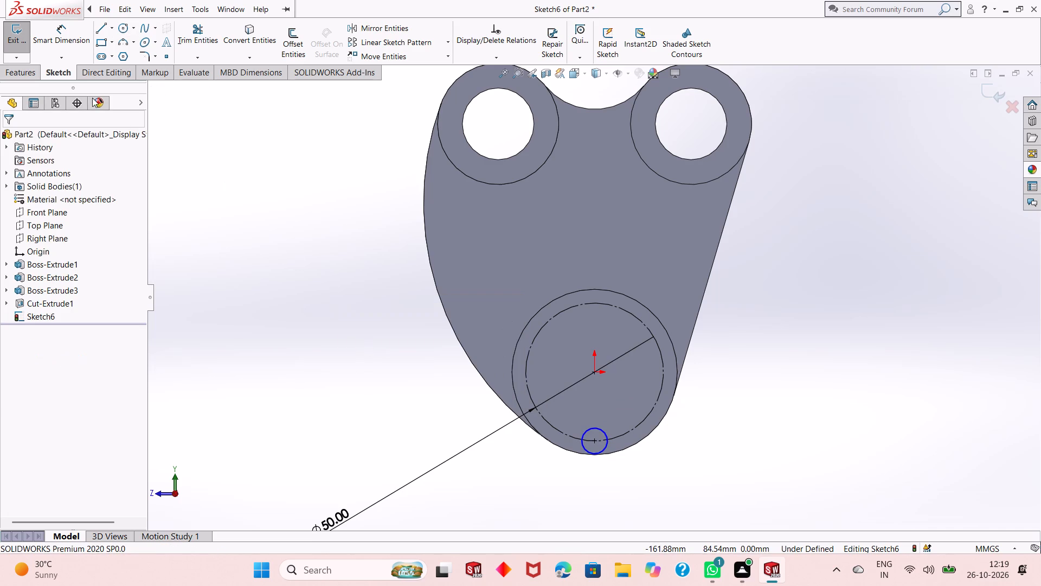
Dimension the small circle at the bottom of the construction circle to a diameter of 10 mm.
left_click(69, 40)
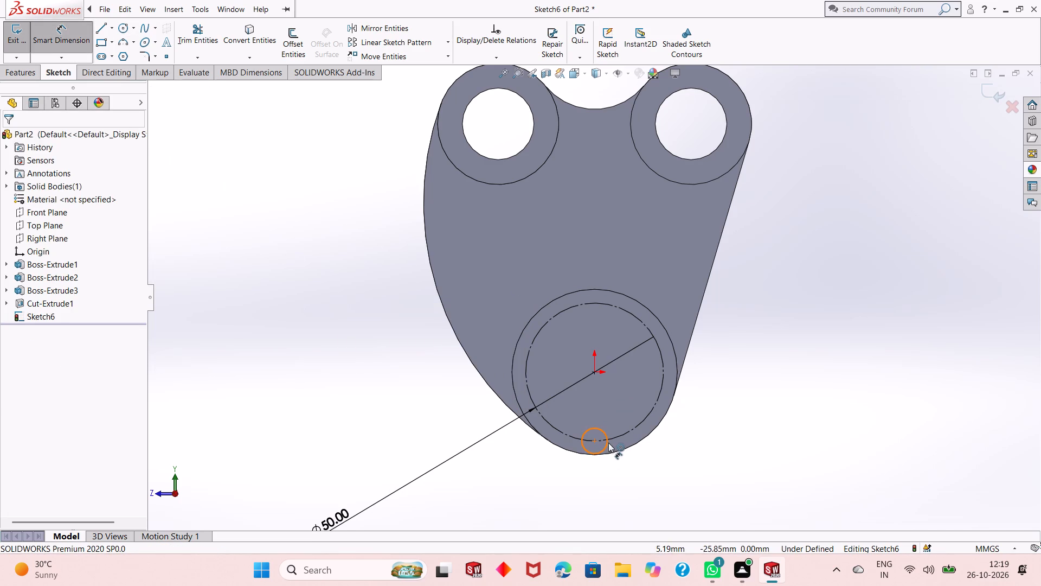
left_click(608, 442)
left_click(523, 480)
type("10")
key("Return")
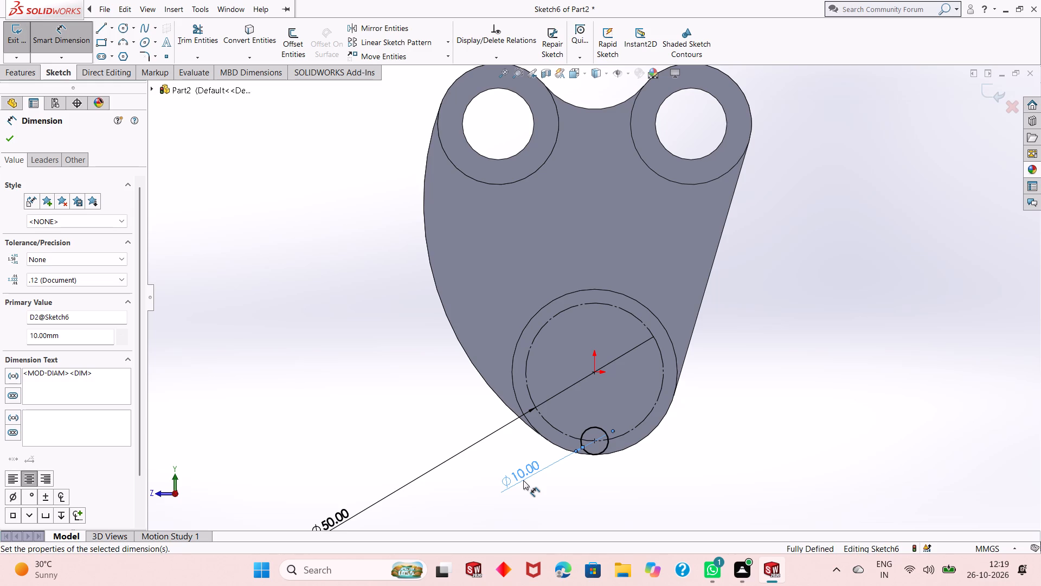
right_click(405, 381)
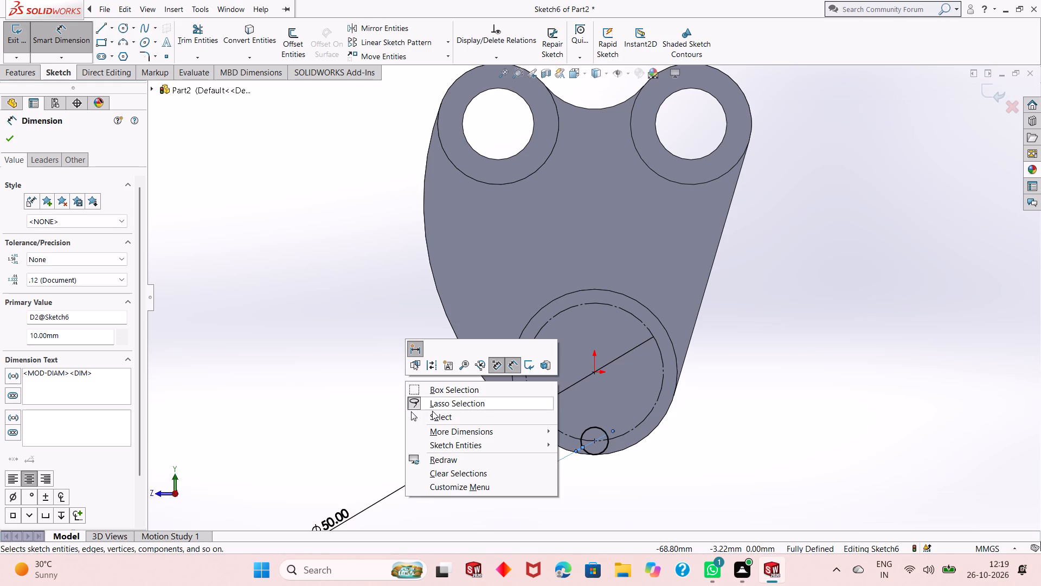
left_click(432, 413)
Set the construction circle's diameter to 45 mm.
scroll(532, 431, "up", 1)
double_click(381, 480)
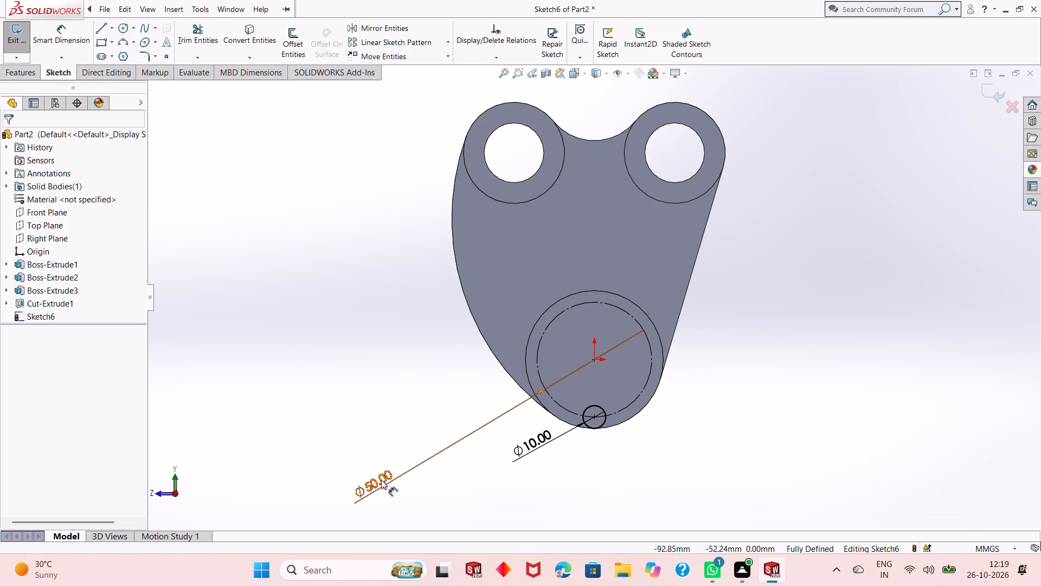
type("45")
key("Return")
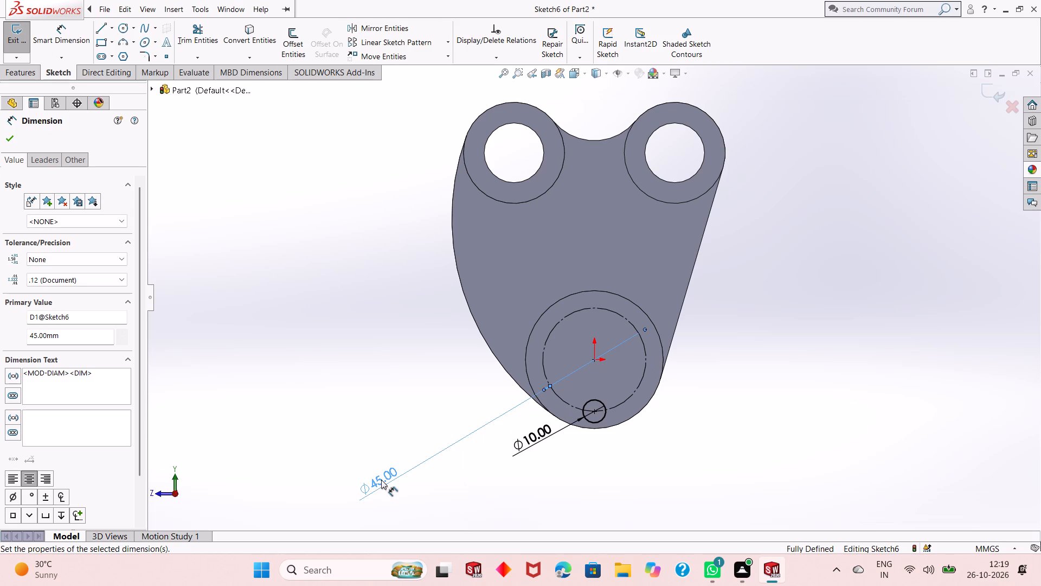
right_click(336, 330)
left_click(308, 333)
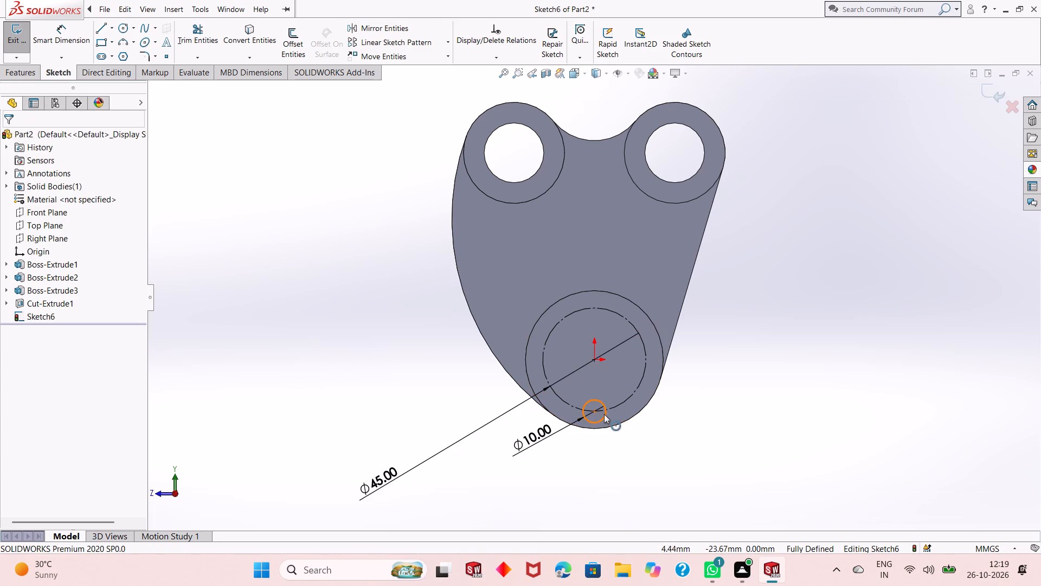
Create a circular sketch pattern of the 10 mm circle about the origin with 6 equally spaced instances over 360 degrees.
left_click(600, 415)
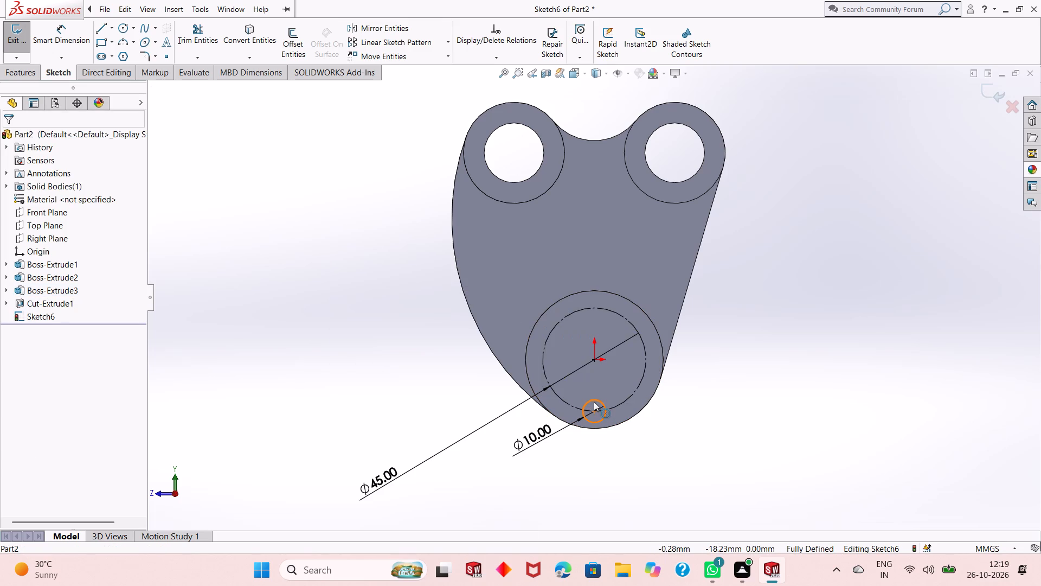
left_click(594, 402)
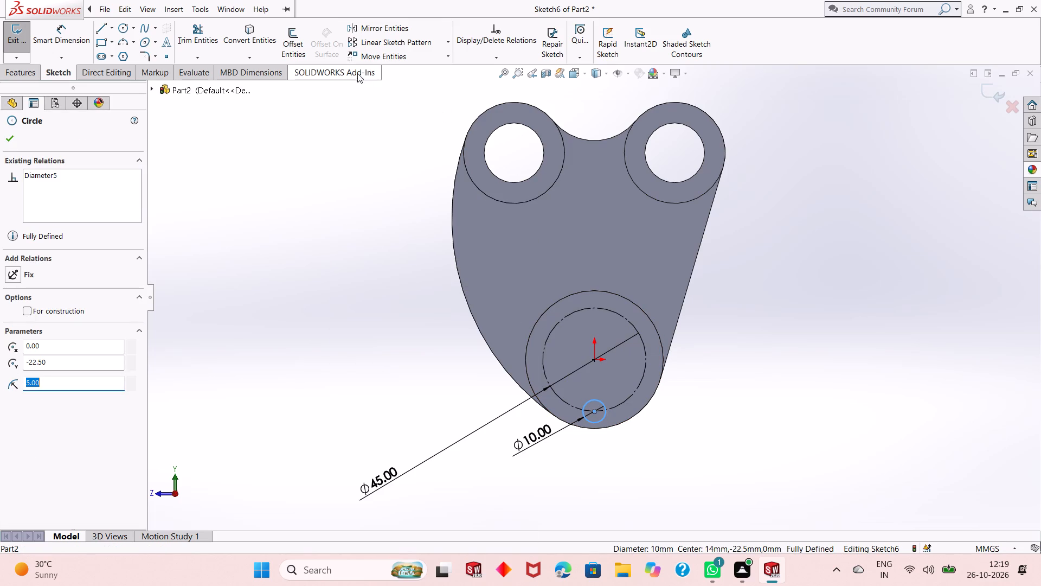
left_click(451, 43)
left_click(416, 73)
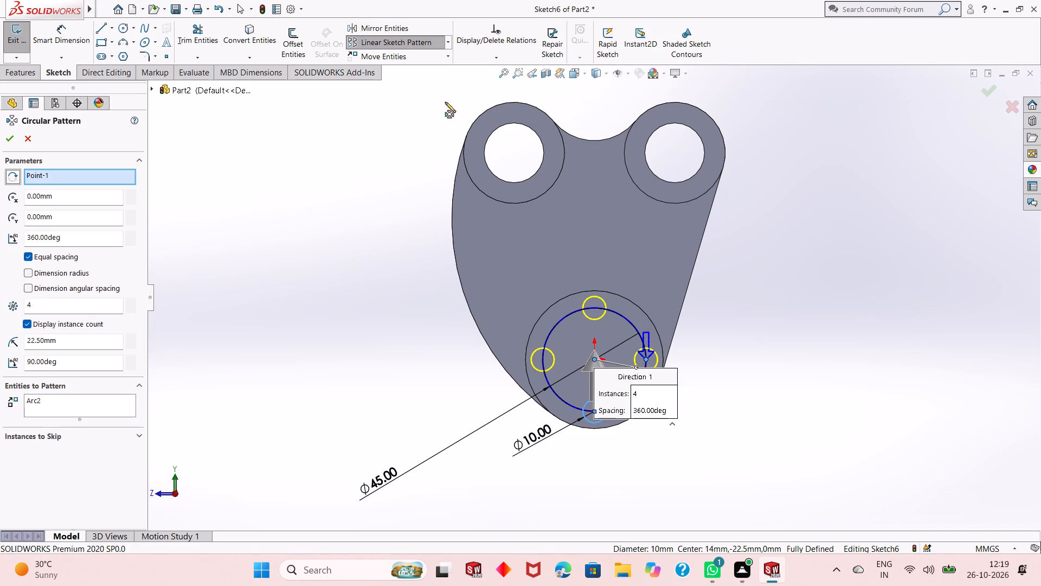
double_click(87, 311)
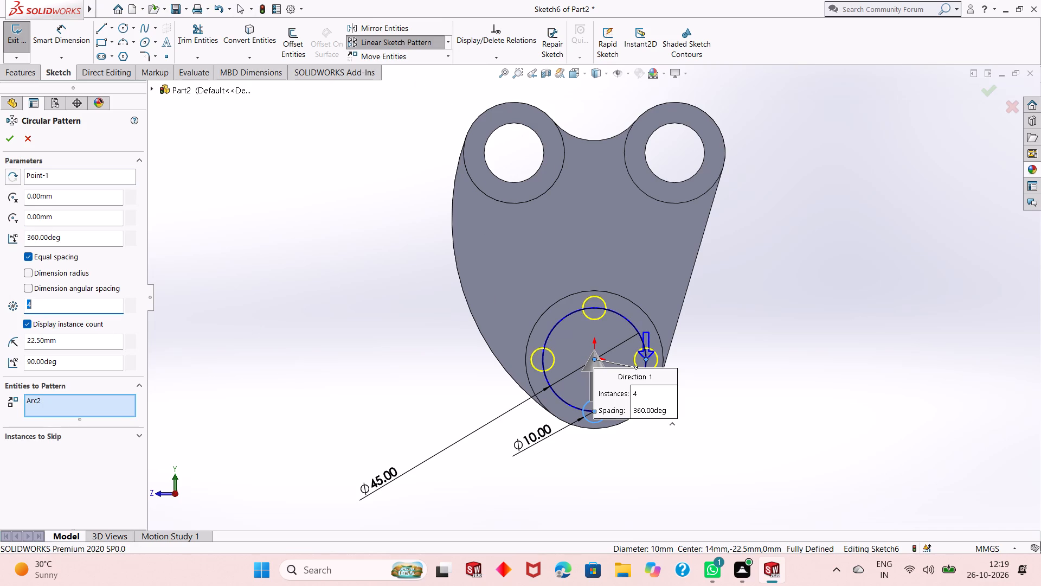
key("6")
key("Return")
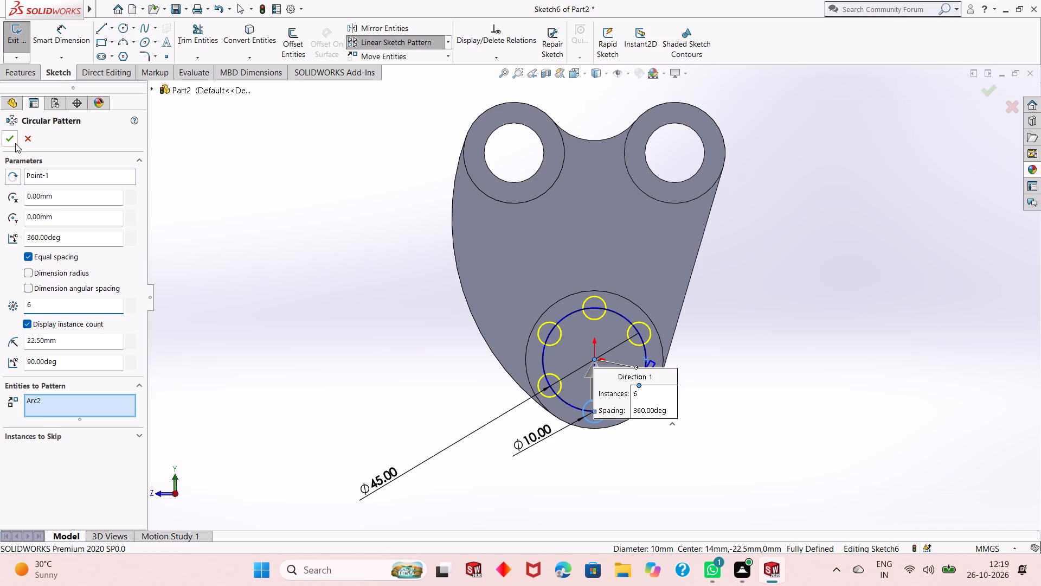
left_click(18, 136)
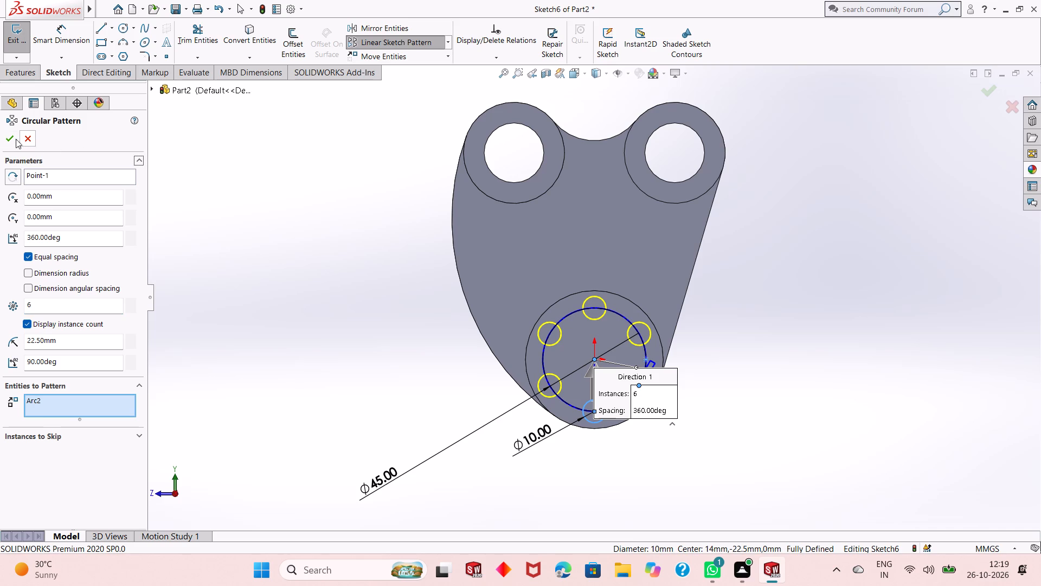
left_click(4, 138)
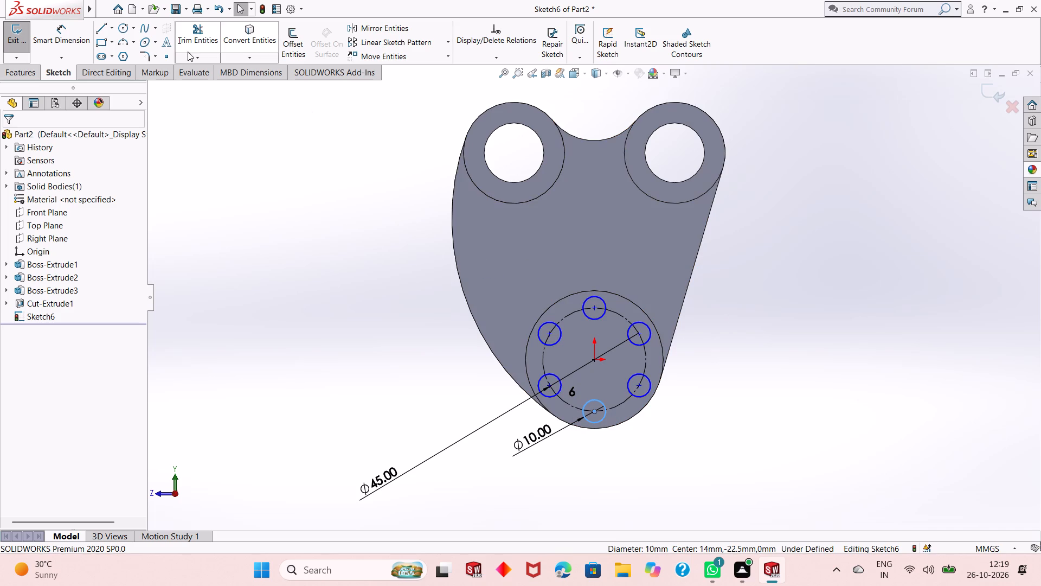
Add a Coincident relation between the construction circle and the centre of the lower patterned circle on the straight-edge side.
scroll(605, 373, "down", 1)
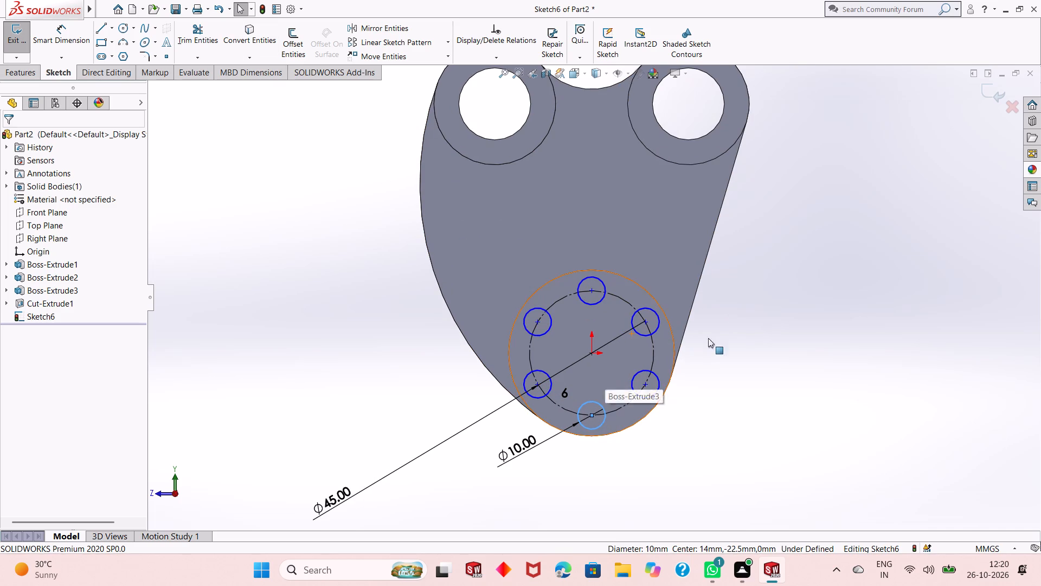
left_click(734, 332)
left_click(644, 384)
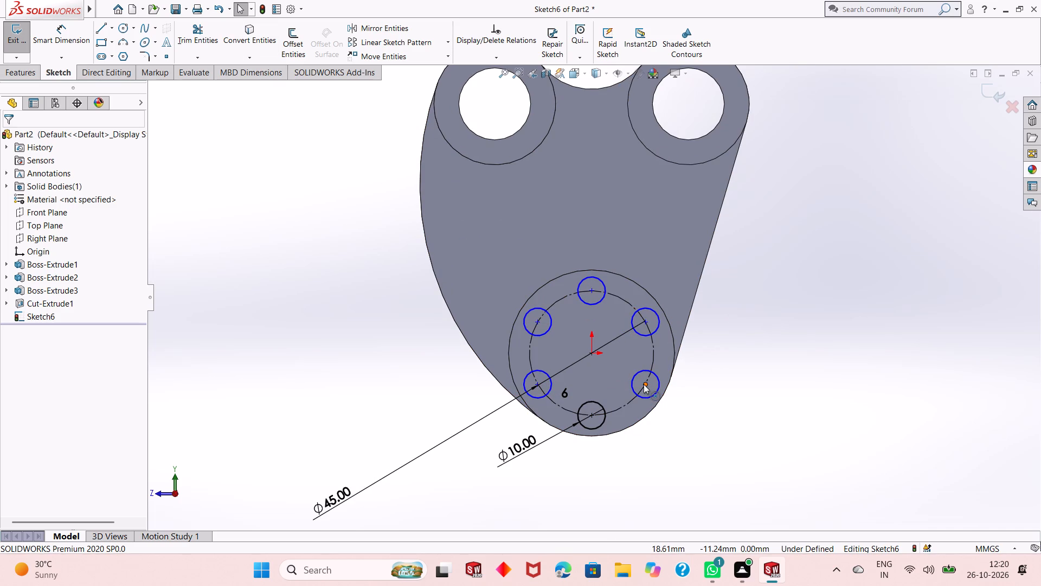
left_click(653, 356, "ctrl")
left_click(703, 314)
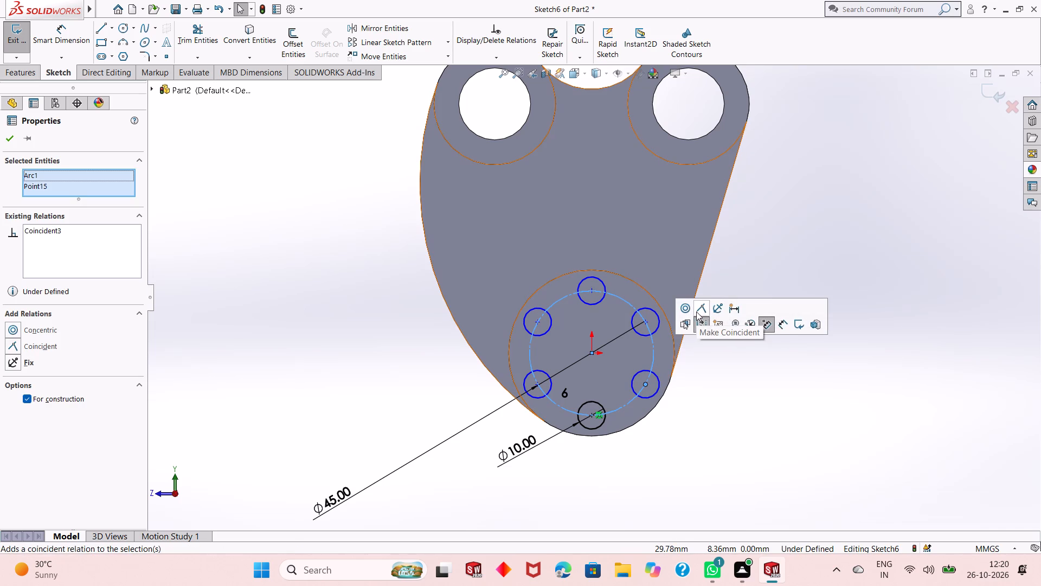
Add a Coincident relation between the construction circle and the centre of the topmost patterned circle.
left_click(21, 137)
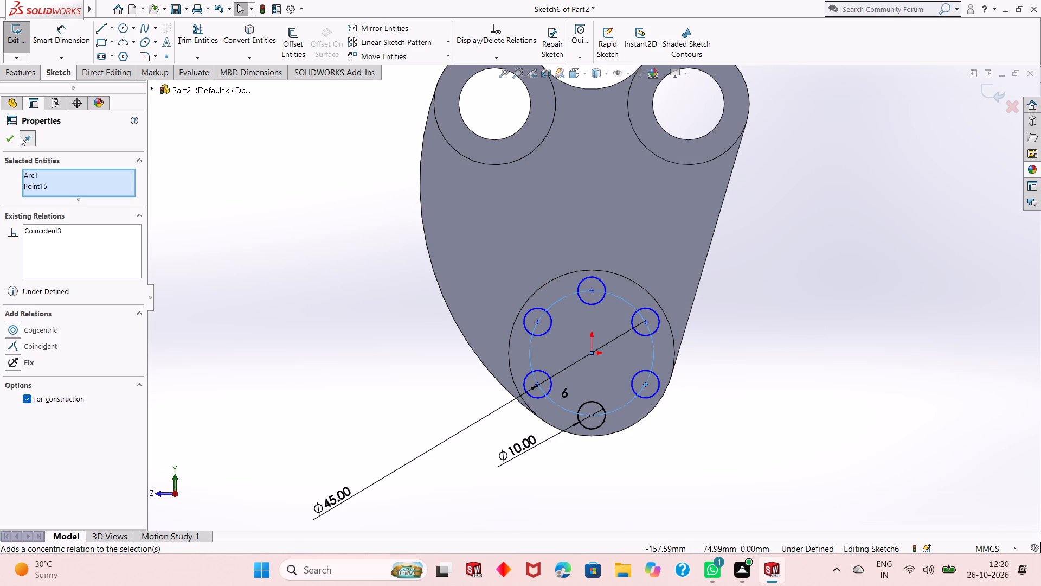
left_click(34, 137)
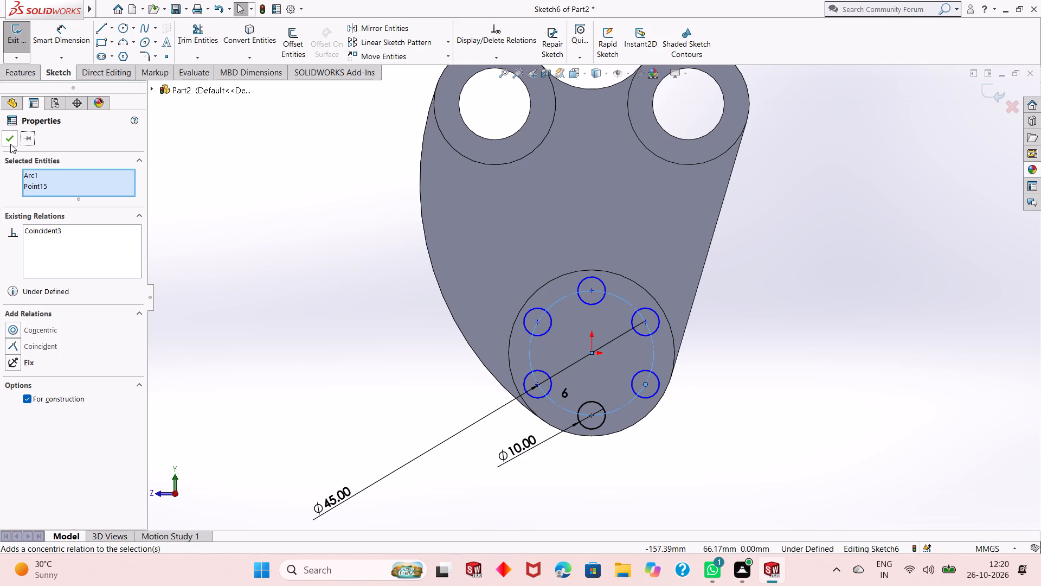
left_click(10, 144)
left_click(592, 290)
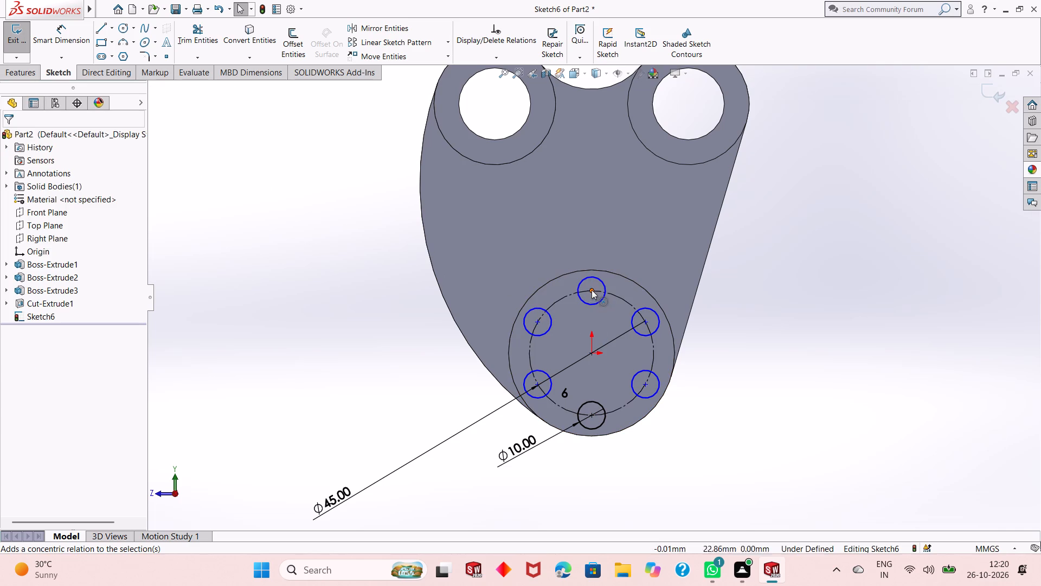
left_click(555, 302, "ctrl")
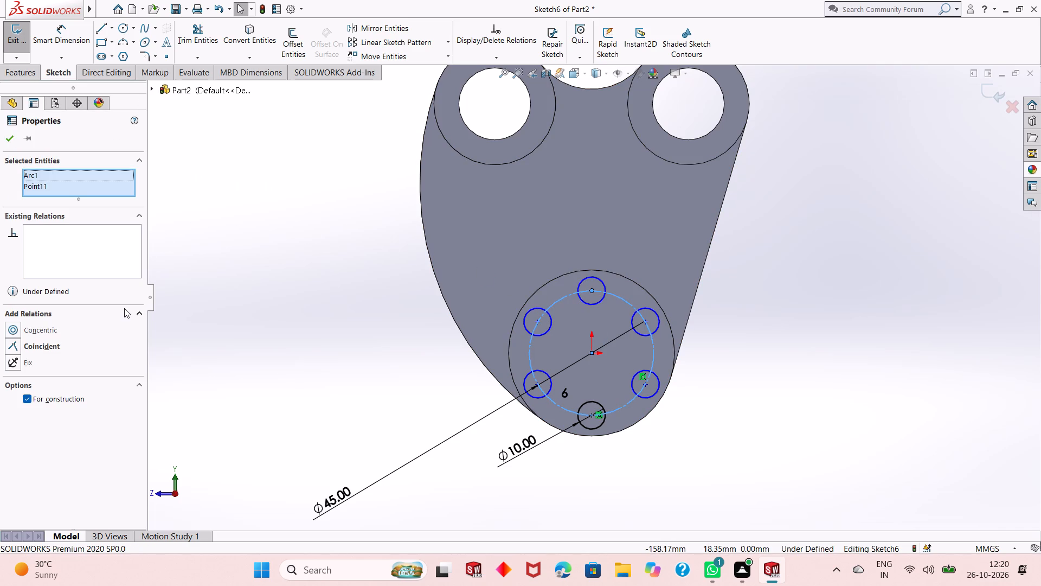
left_click(17, 343)
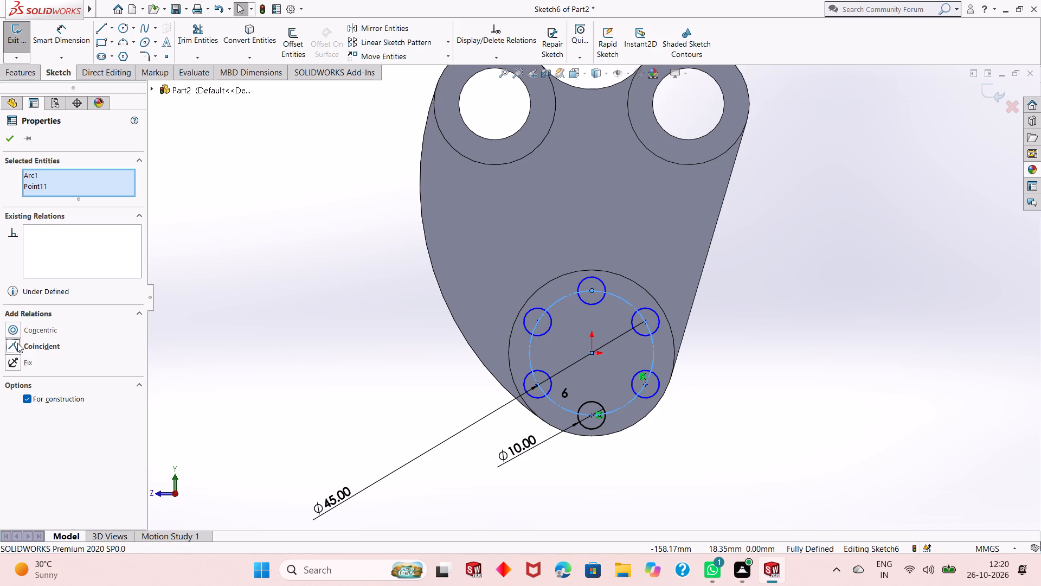
left_click(10, 143)
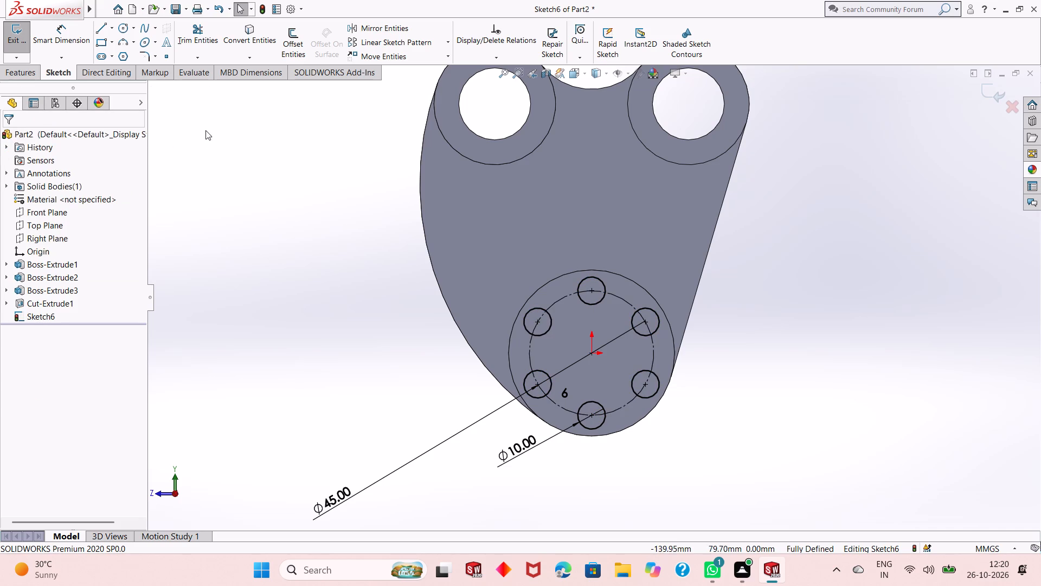
Sketch a circle about 15 mm in diameter centred on the origin, inside the ring of six circles.
scroll(481, 234, "up", 1)
middle_click_drag(554, 267, 502, 283)
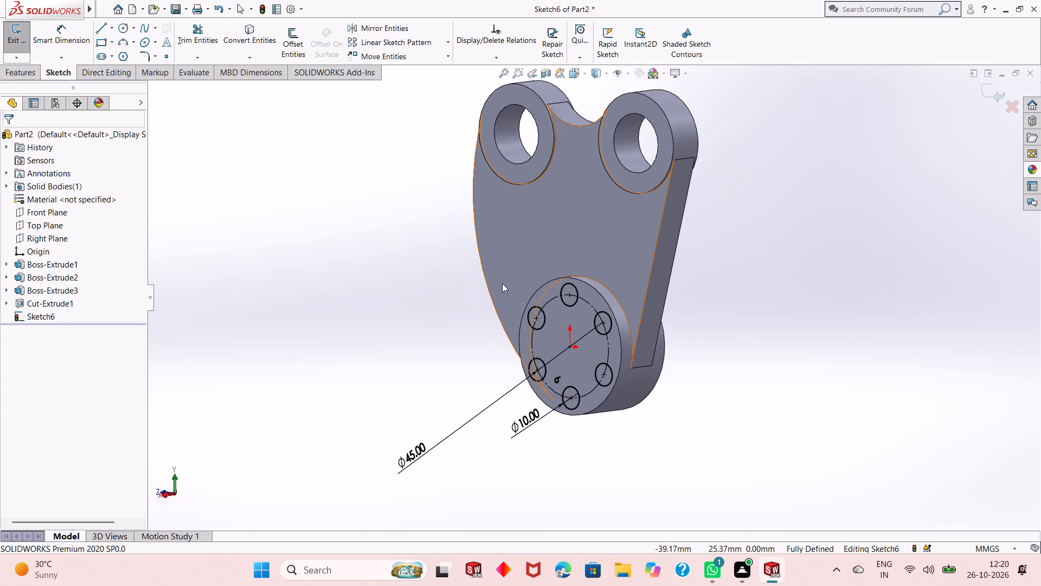
key("ctrl+8")
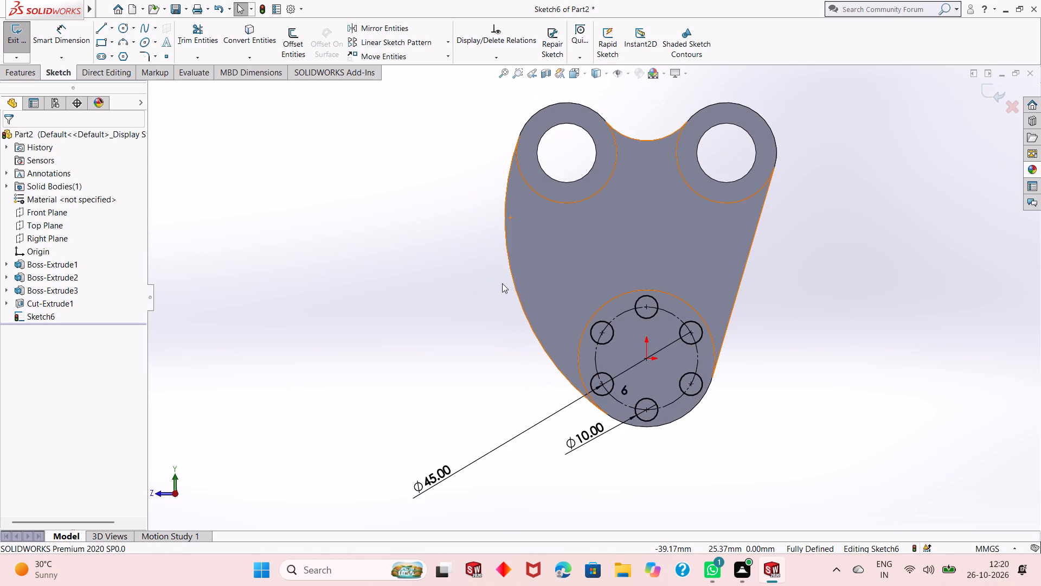
scroll(773, 357, "down", 3)
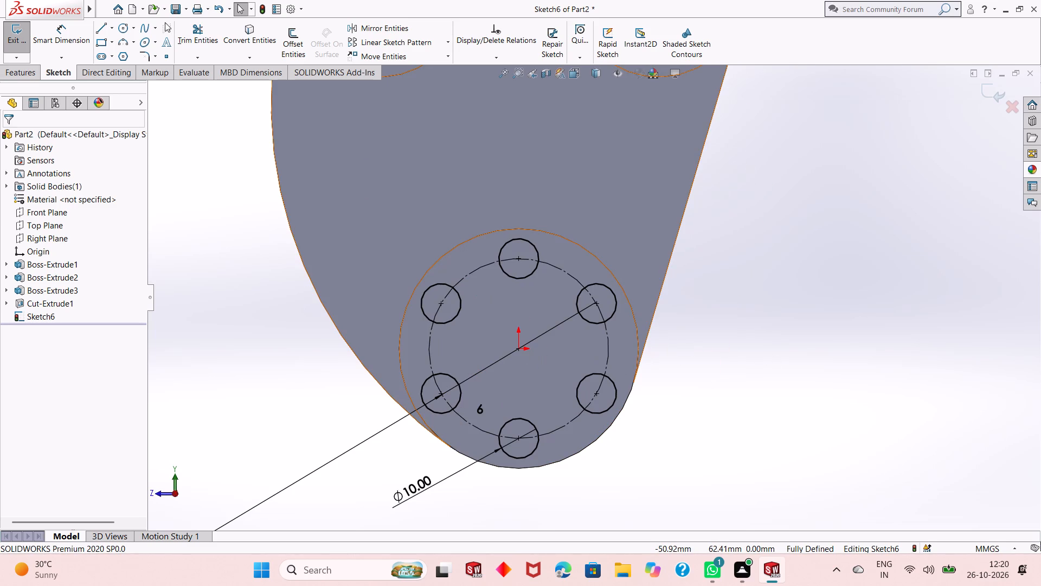
left_click(121, 29)
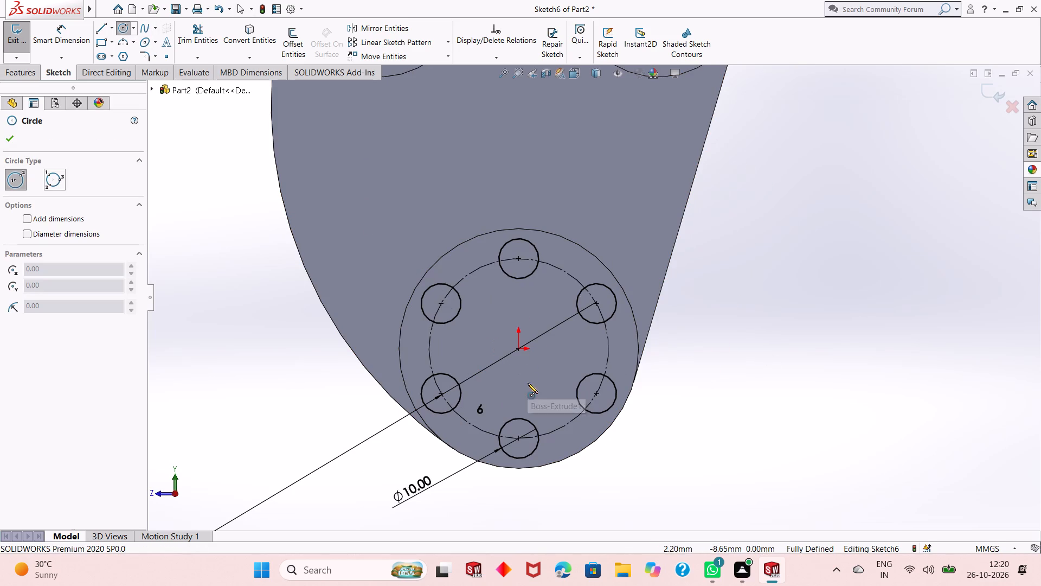
left_click(517, 351)
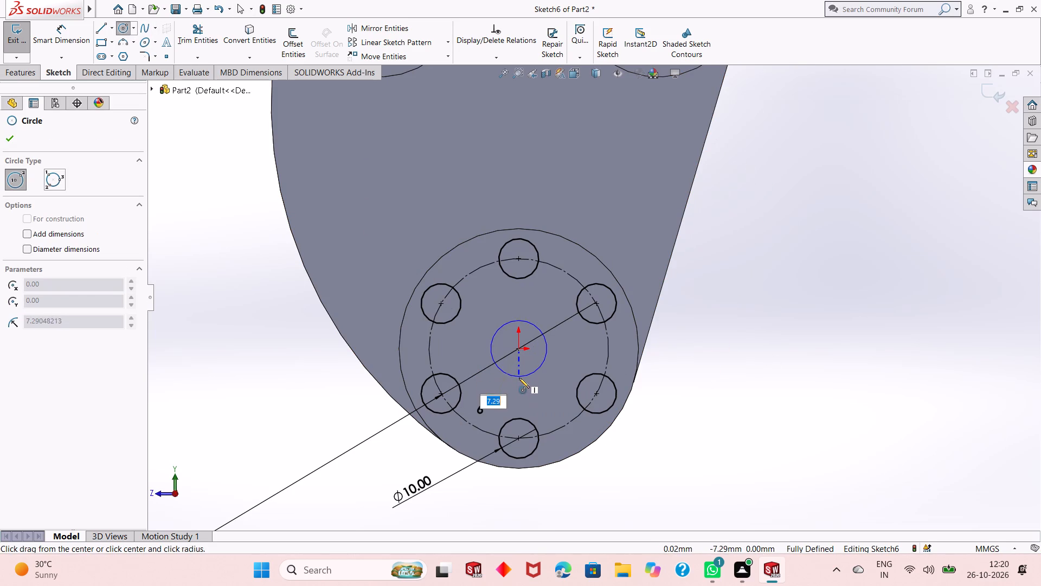
left_click(519, 378)
right_click(220, 206)
left_click(232, 211)
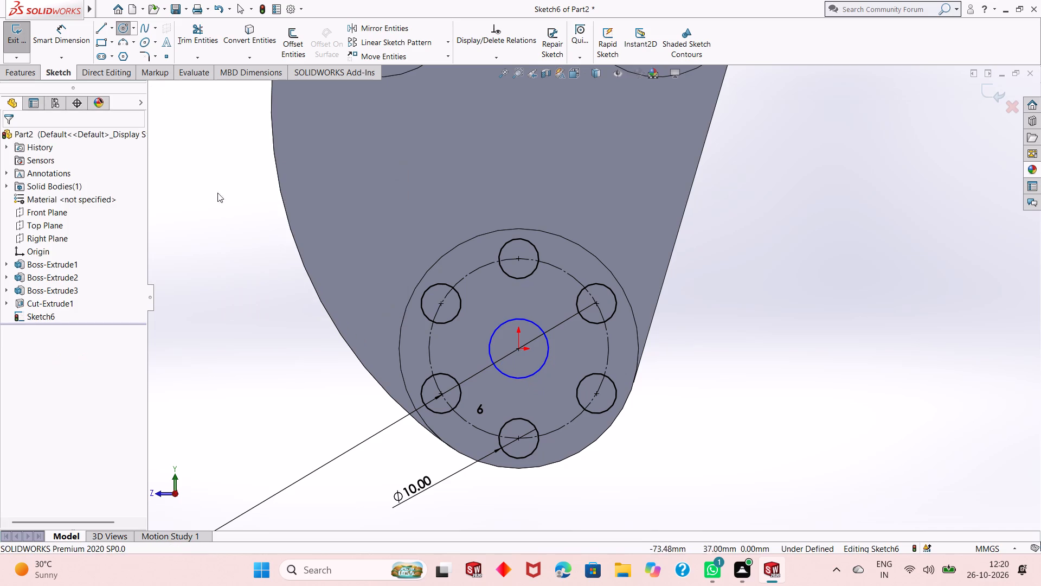
Dimension the central circle on the lower boss to a diameter of 26 mm.
left_click(72, 43)
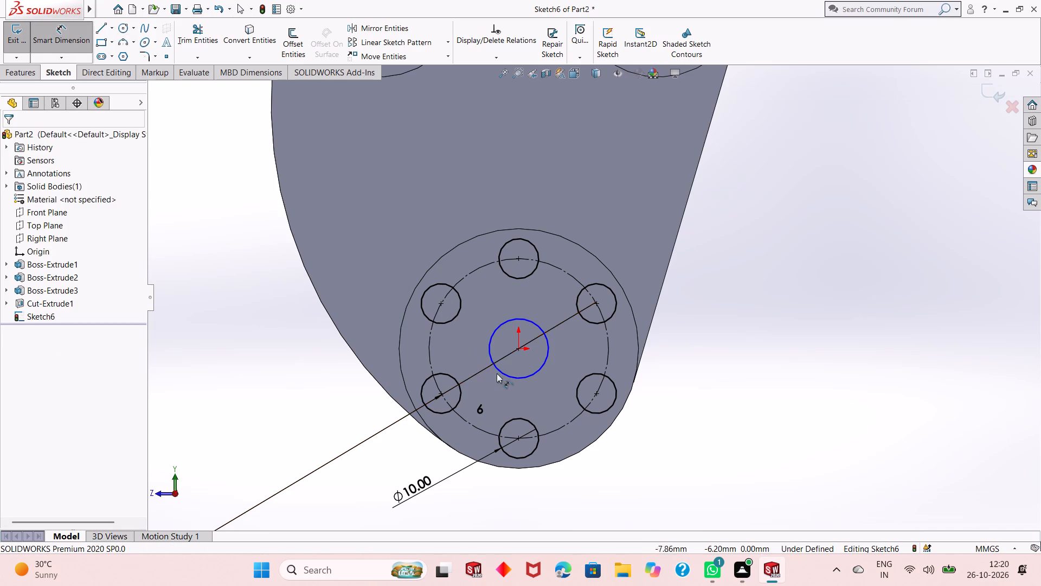
left_click(499, 373)
left_click(242, 445)
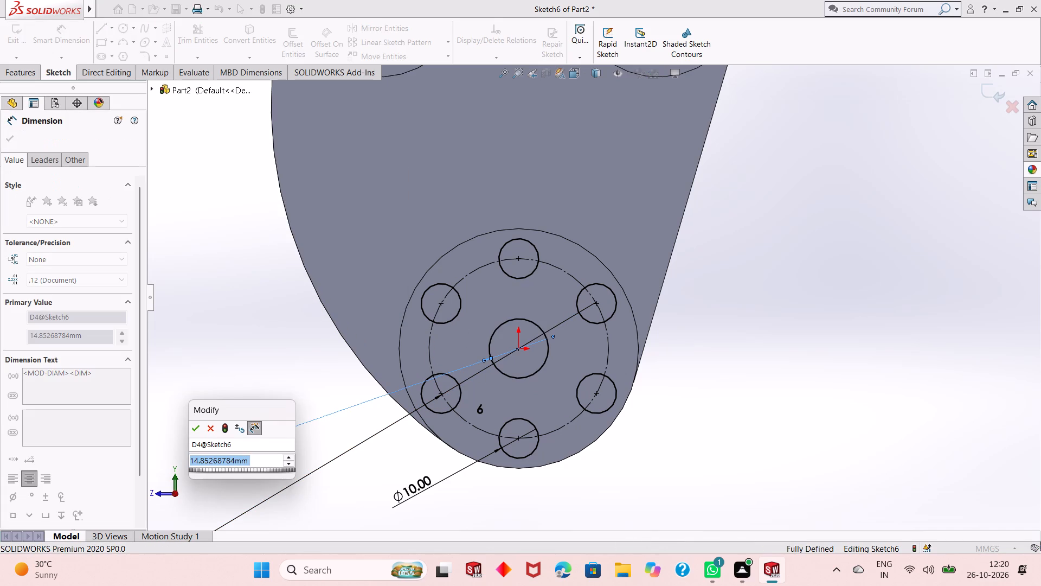
key("2")
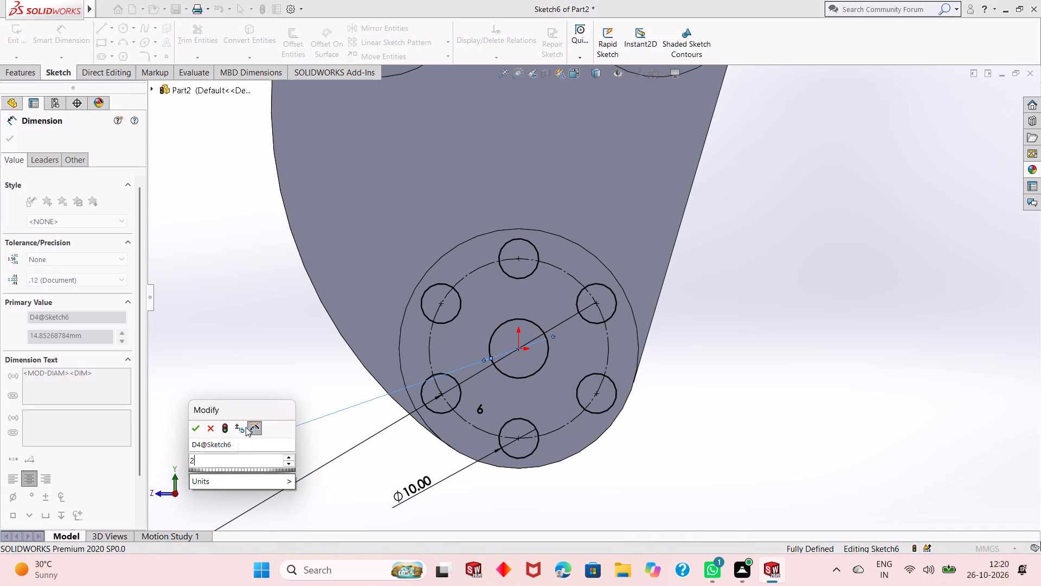
key("6")
key("Return")
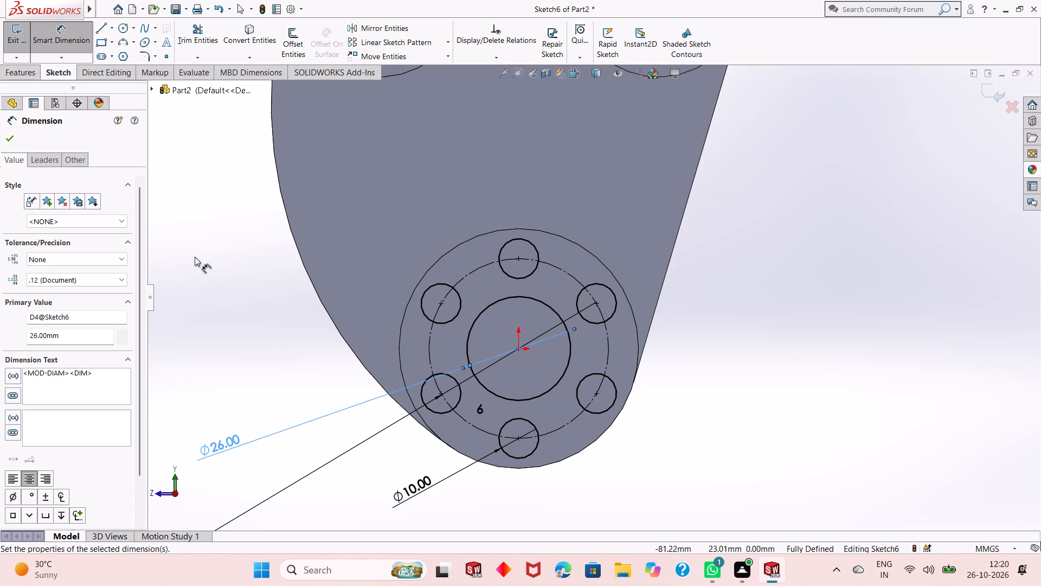
right_click(195, 257)
left_click(221, 292)
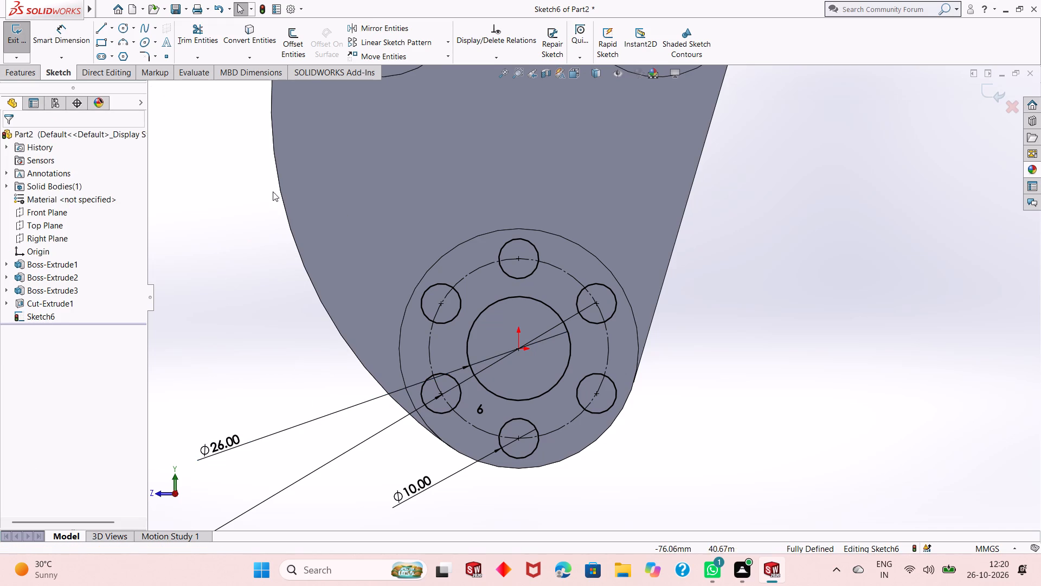
Cut-extrude the central circle and the six patterned circles through the lower boss with a Blind depth of 28 mm.
scroll(520, 264, "up", 1)
middle_click_drag(645, 285, 618, 316)
scroll(645, 285, "up", 1)
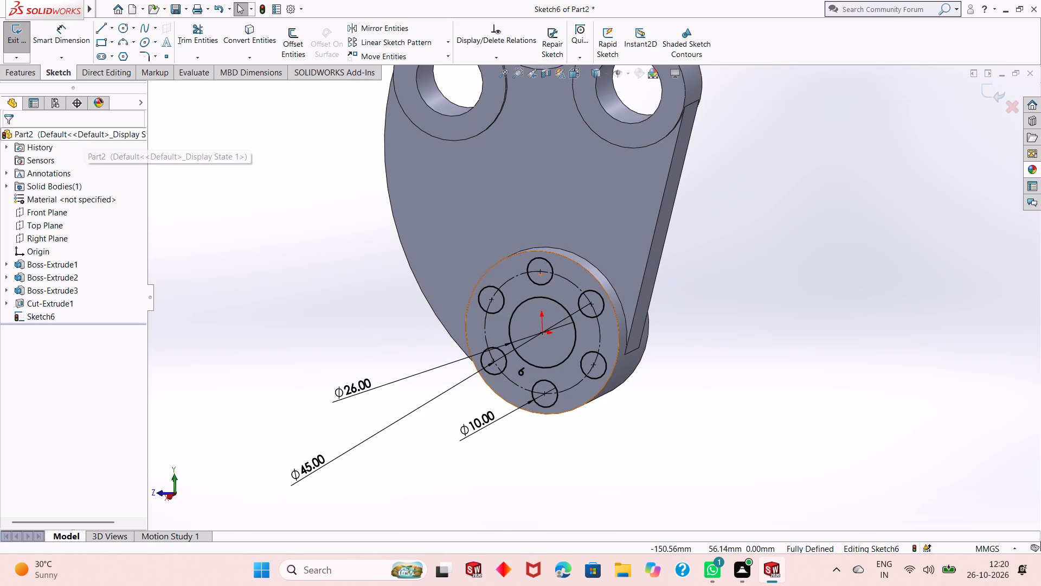
left_click(28, 79)
left_click(171, 46)
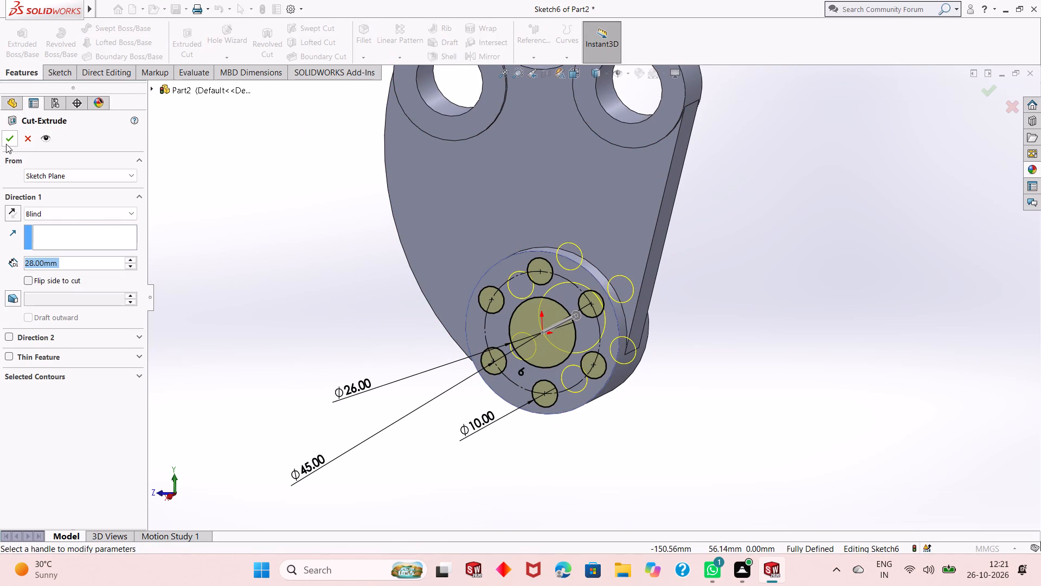
left_click(9, 139)
left_click(246, 218)
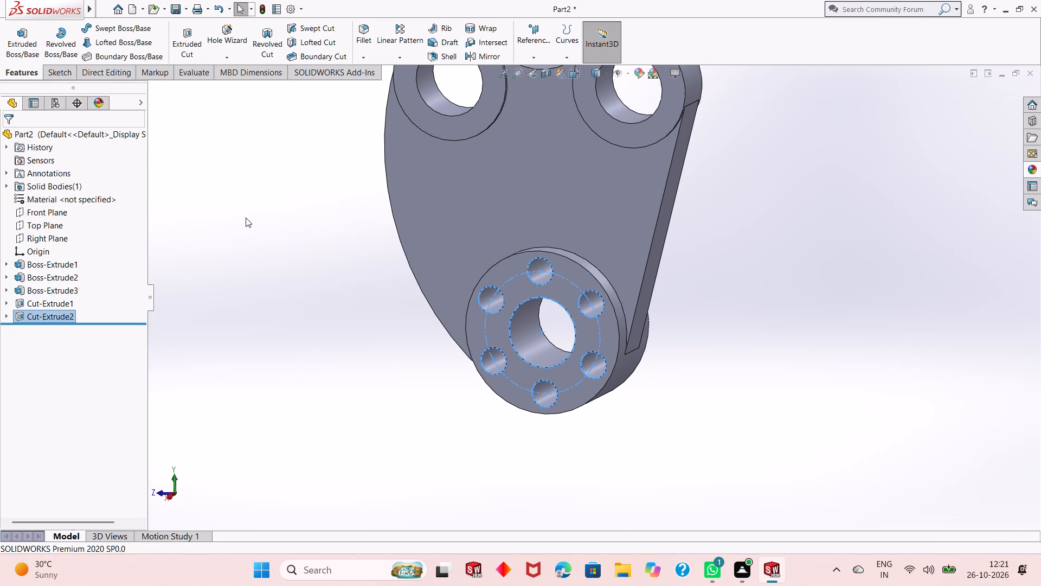
Chamfer the near edge of the lower boss's central hole with a 1 mm distance at 45 degrees.
scroll(438, 235, "up", 1)
middle_click_drag(438, 241, 460, 223)
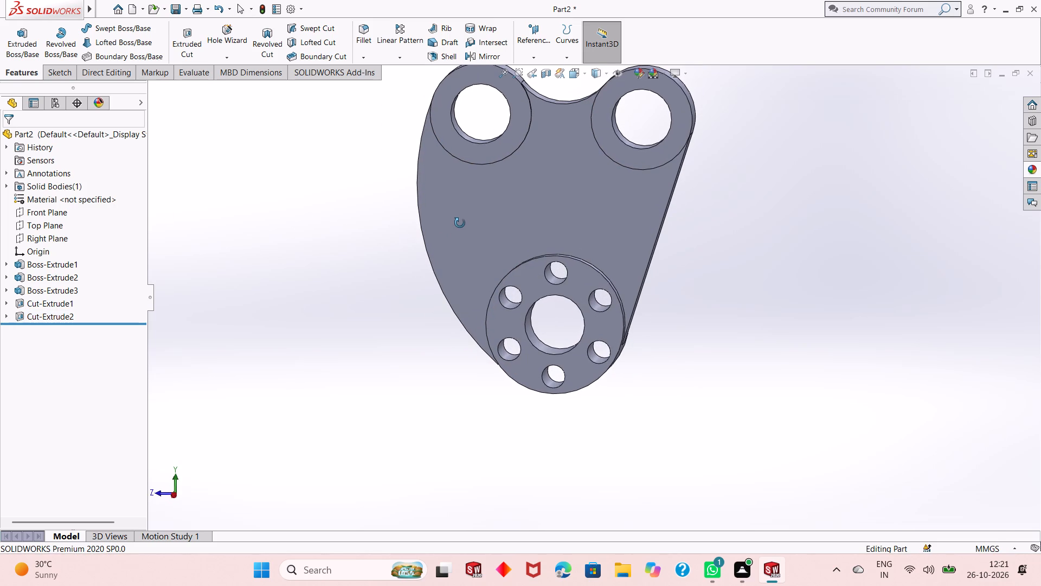
middle_click_drag(460, 223, 434, 208)
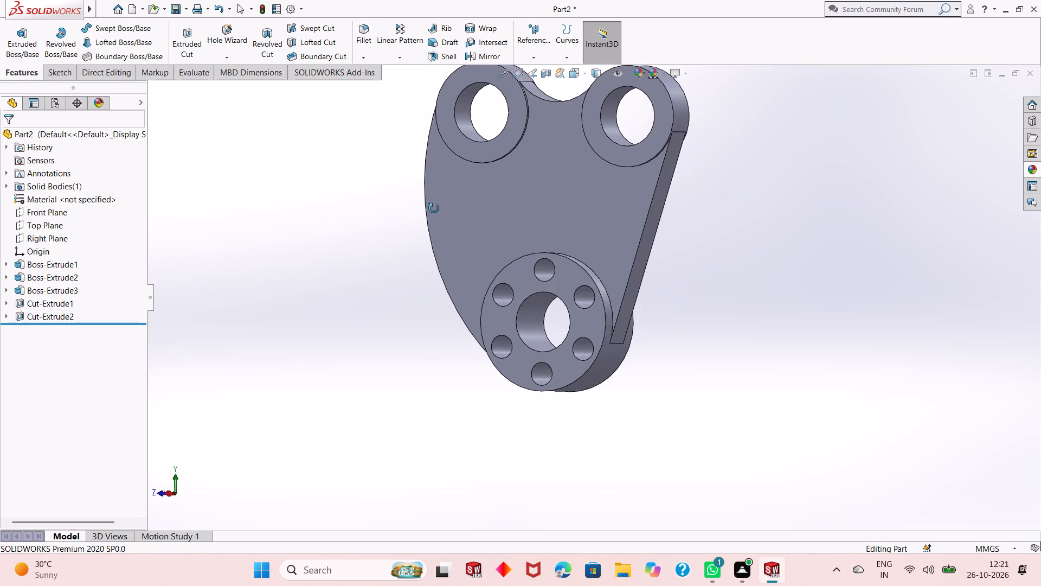
middle_click_drag(434, 208, 551, 216)
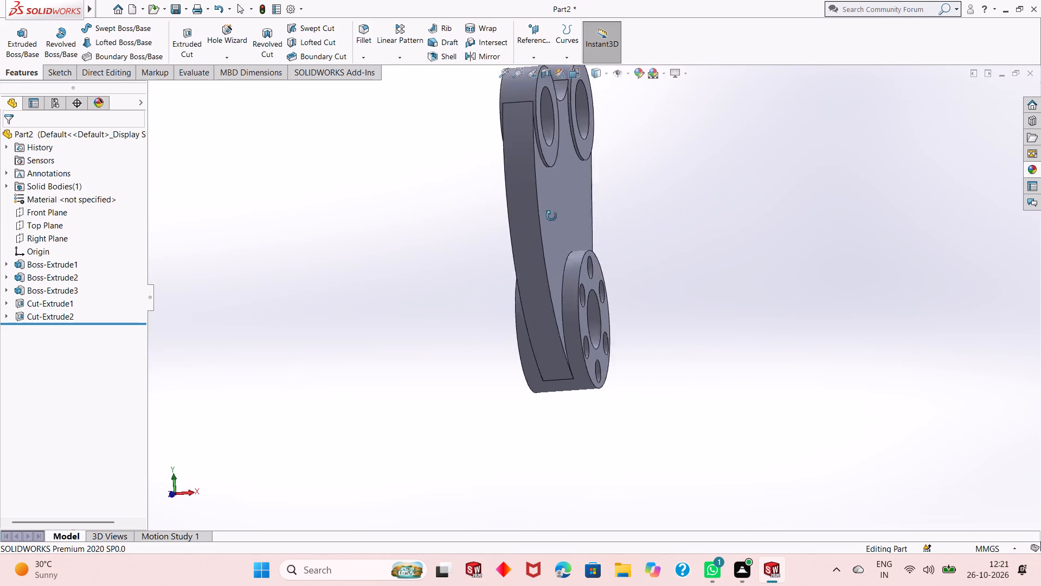
middle_click_drag(551, 216, 444, 239)
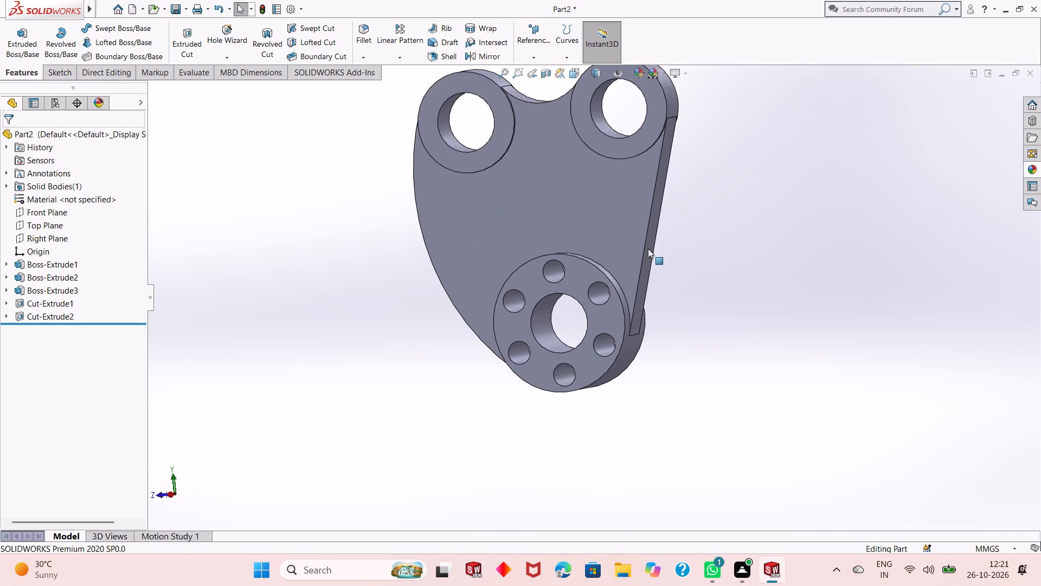
scroll(648, 250, "down", 2)
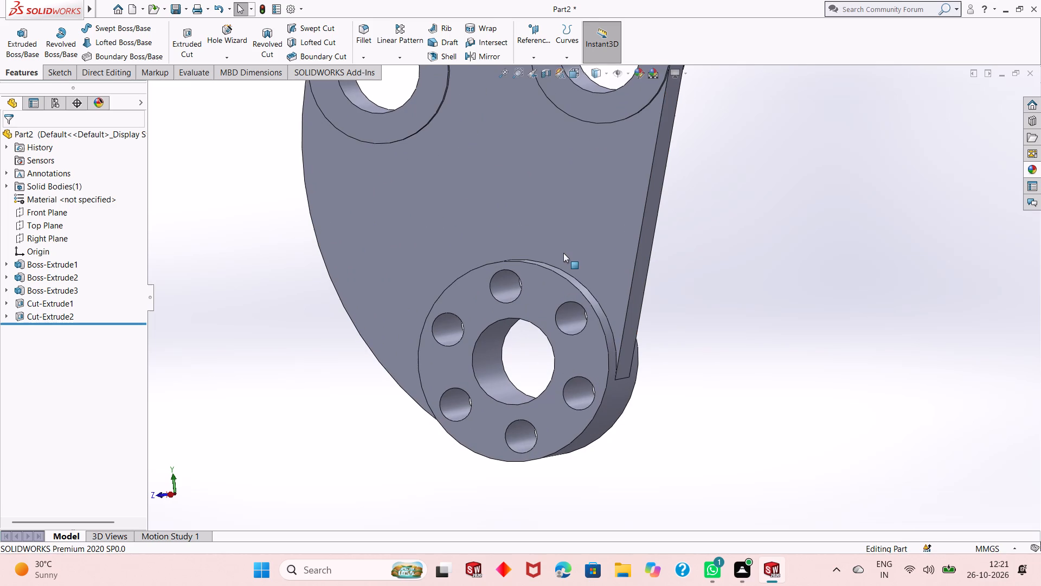
left_click(363, 54)
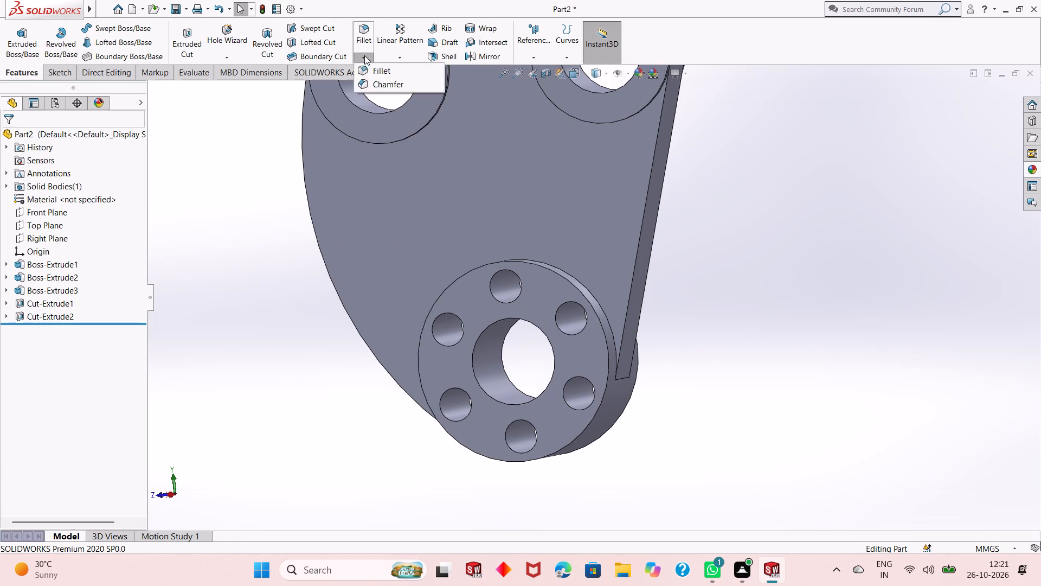
left_click(380, 79)
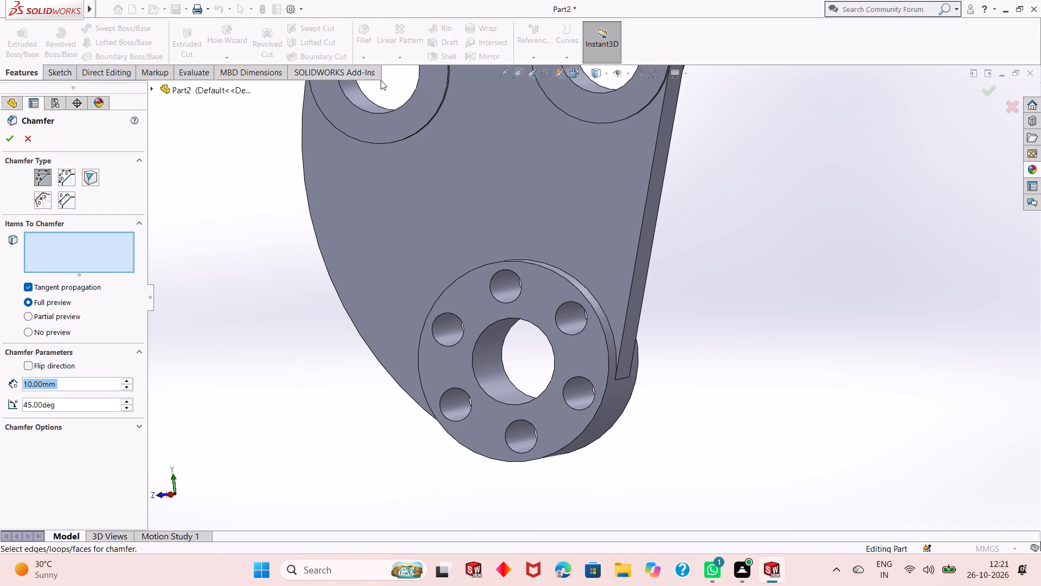
key("1")
key("Return")
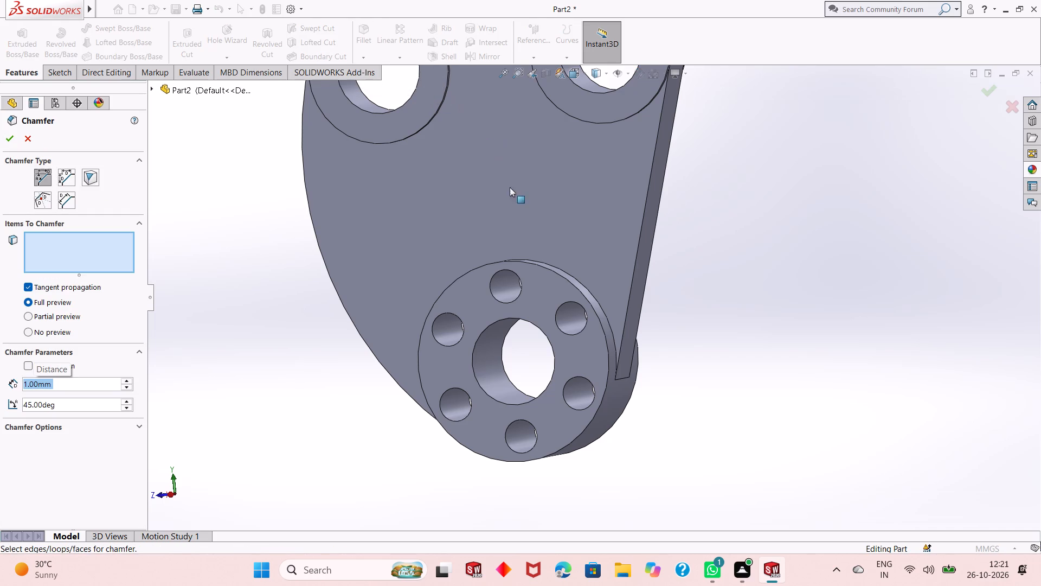
left_click(528, 320)
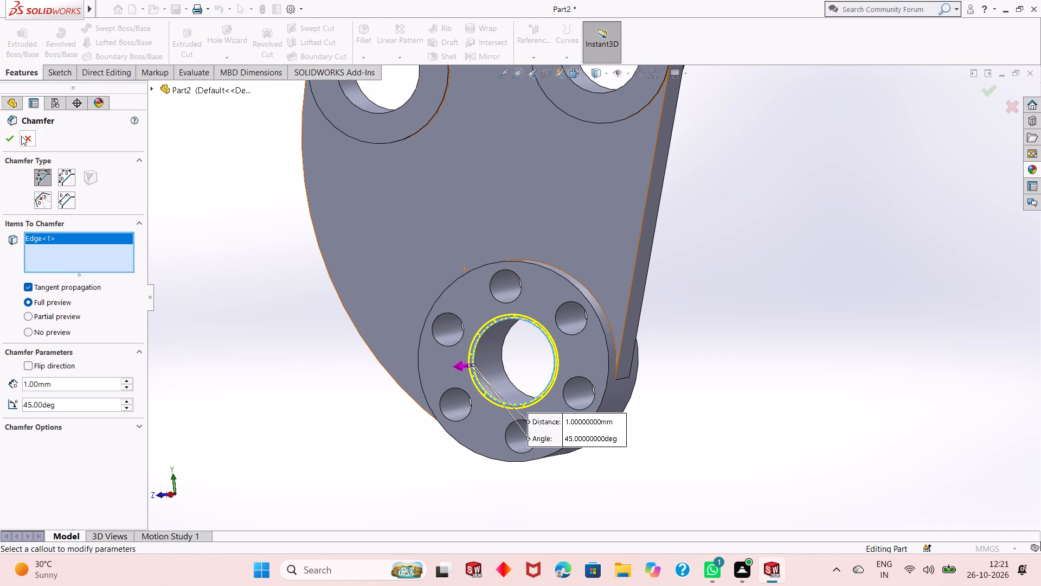
left_click(14, 142)
left_click(271, 282)
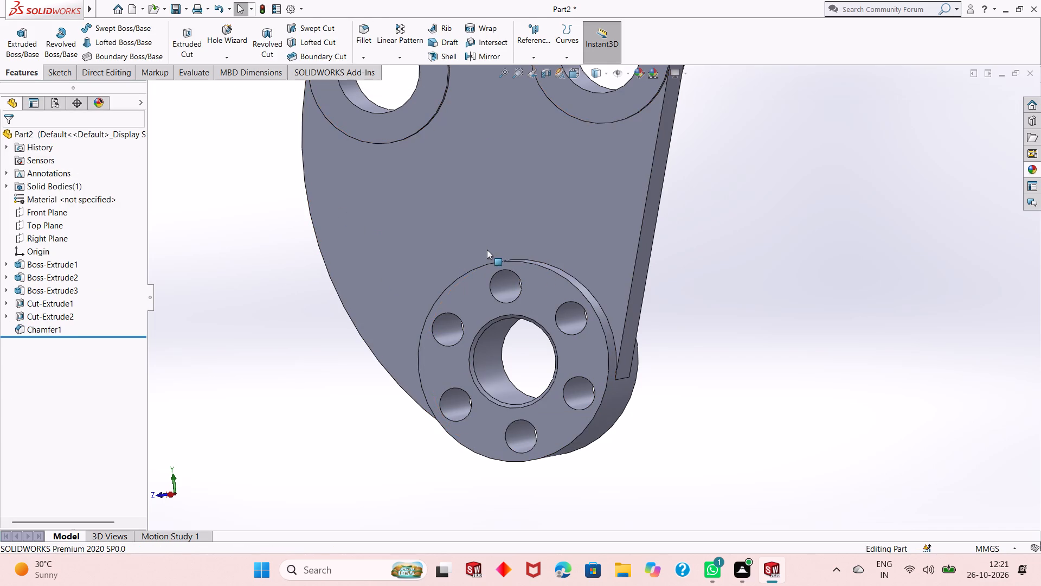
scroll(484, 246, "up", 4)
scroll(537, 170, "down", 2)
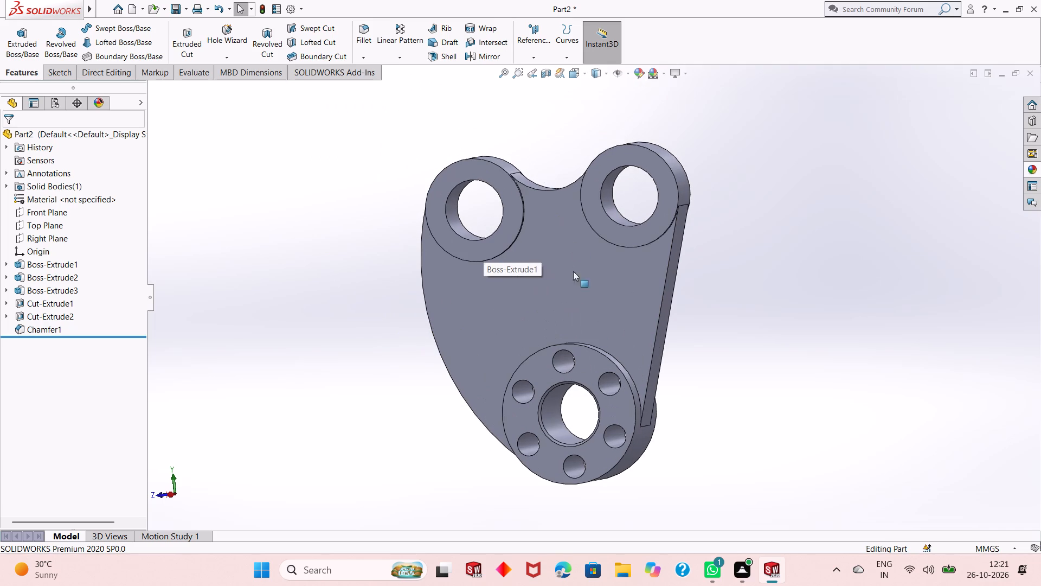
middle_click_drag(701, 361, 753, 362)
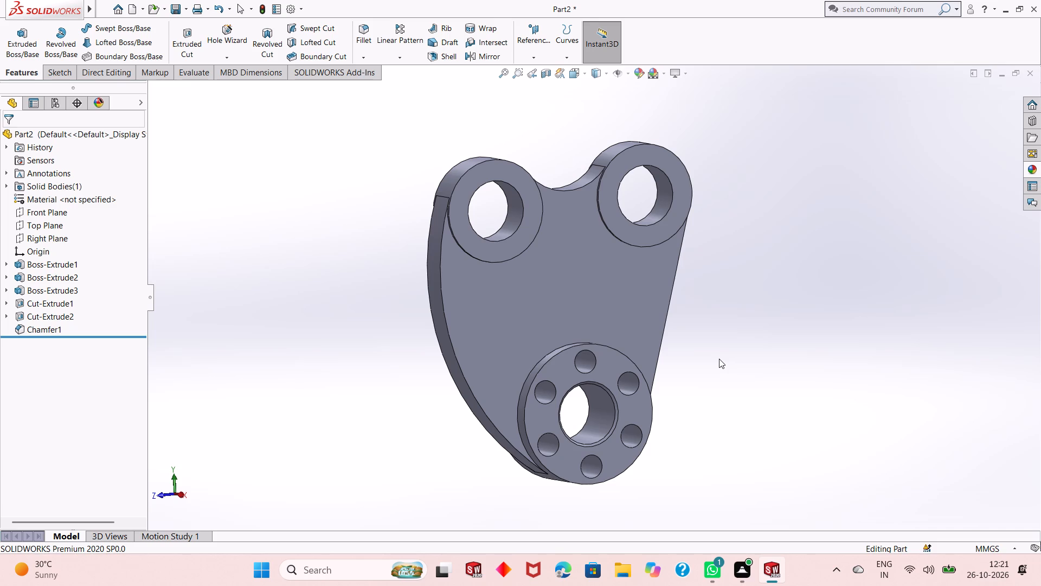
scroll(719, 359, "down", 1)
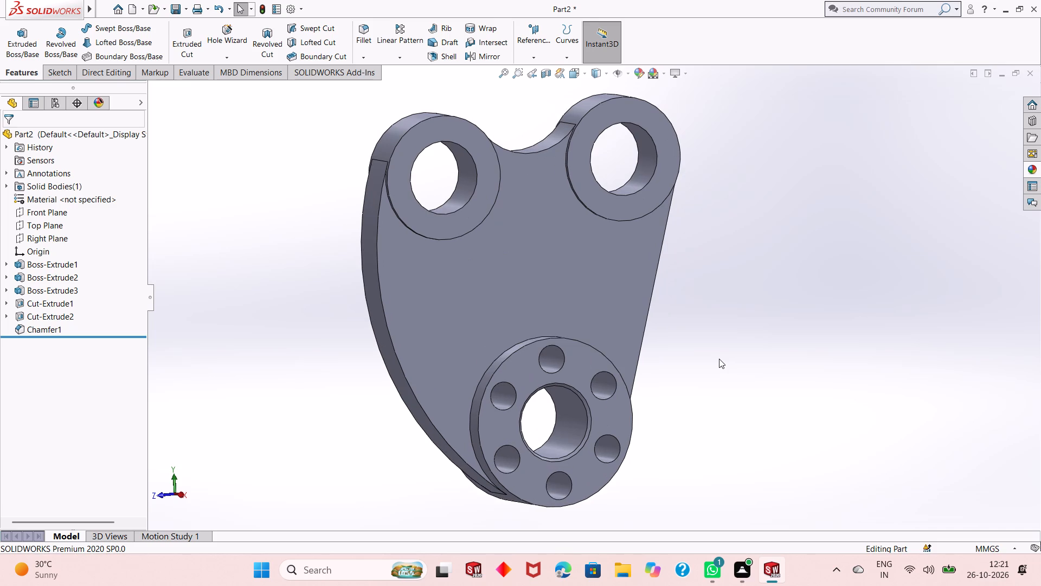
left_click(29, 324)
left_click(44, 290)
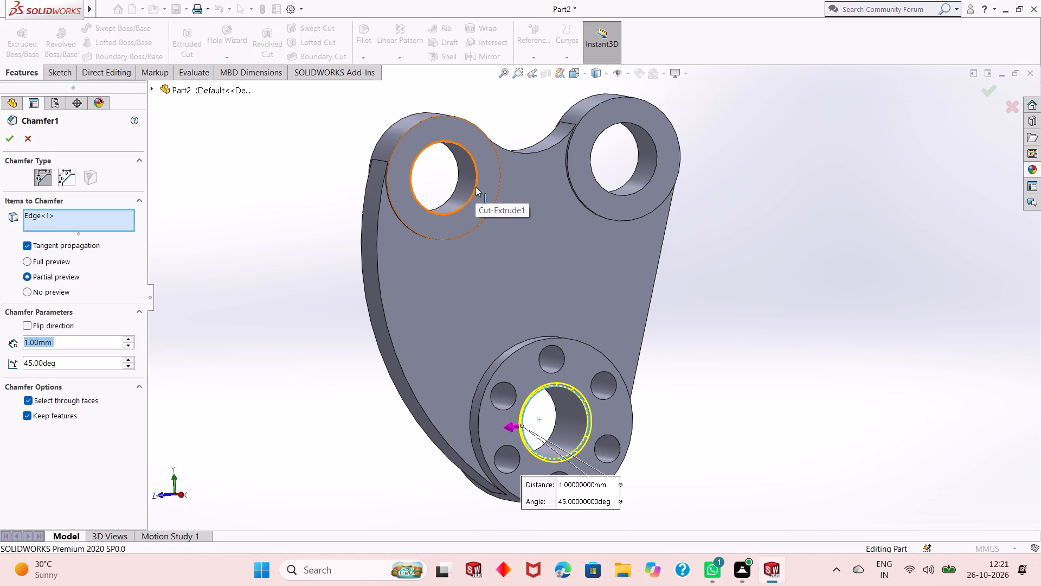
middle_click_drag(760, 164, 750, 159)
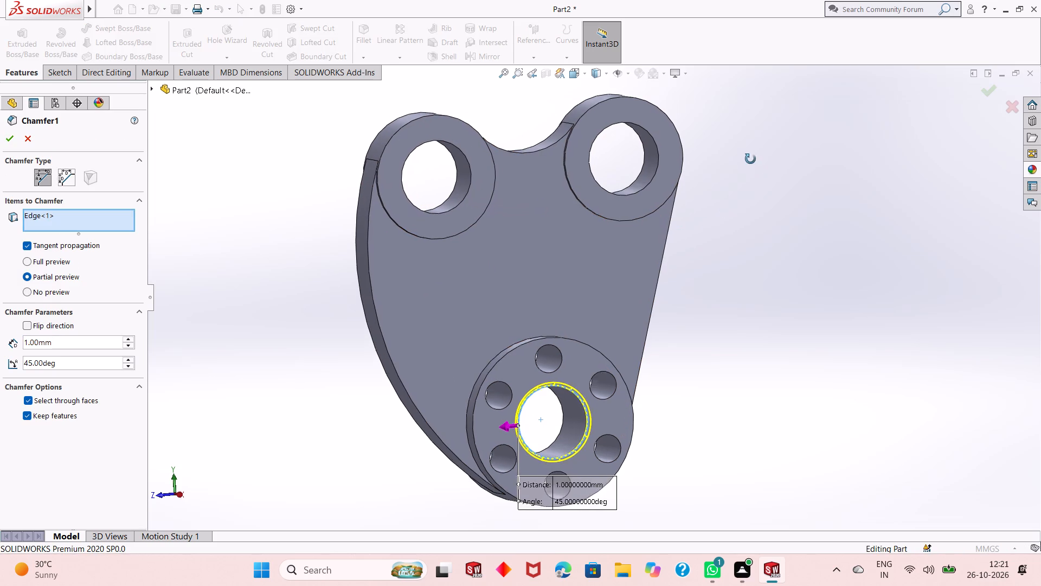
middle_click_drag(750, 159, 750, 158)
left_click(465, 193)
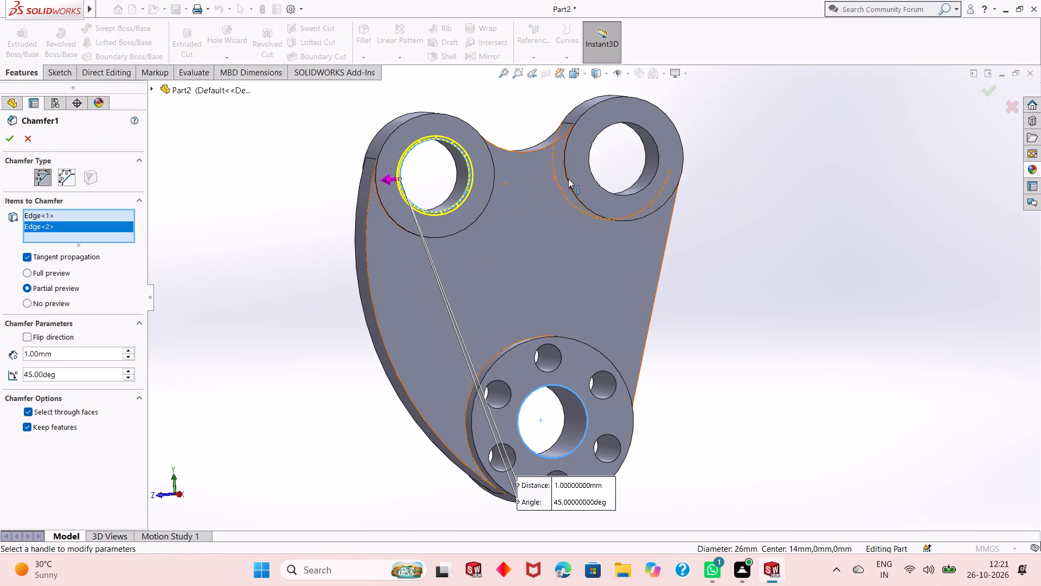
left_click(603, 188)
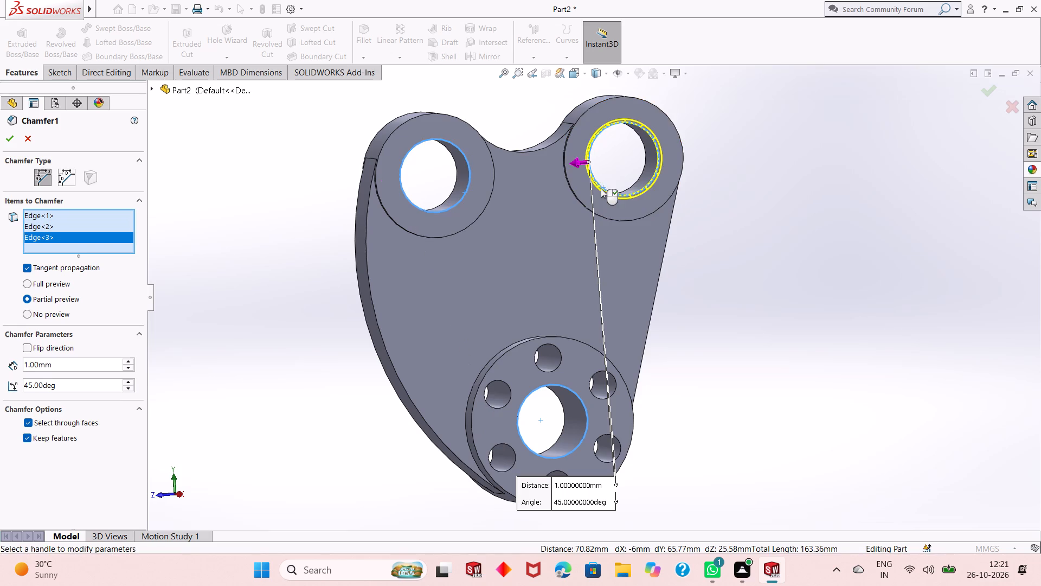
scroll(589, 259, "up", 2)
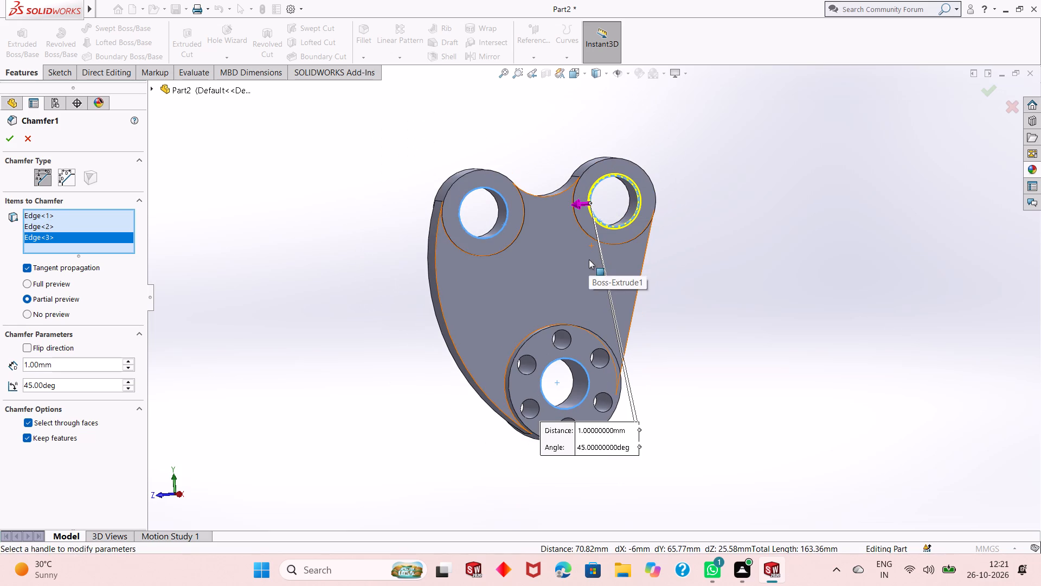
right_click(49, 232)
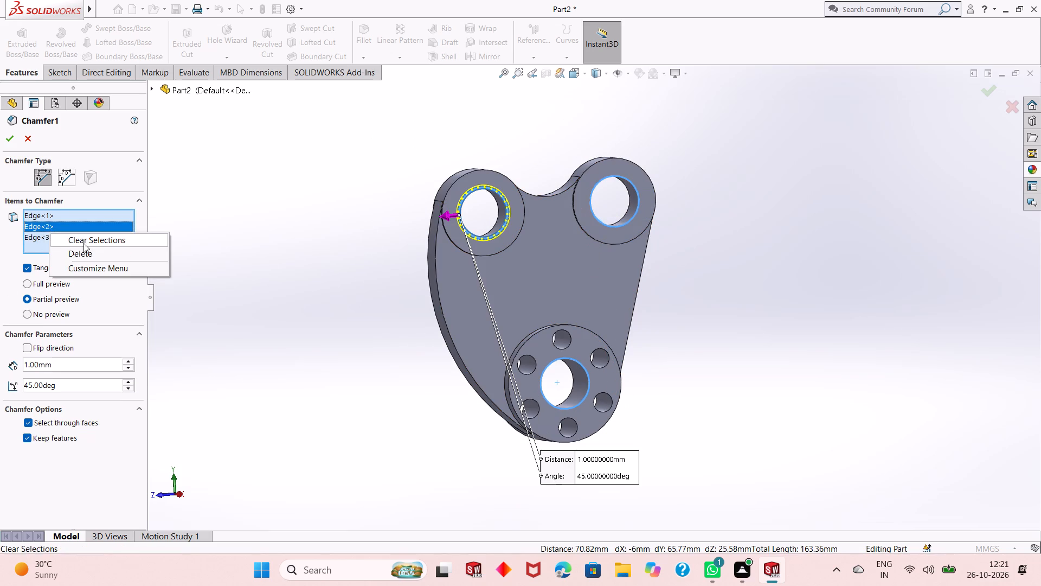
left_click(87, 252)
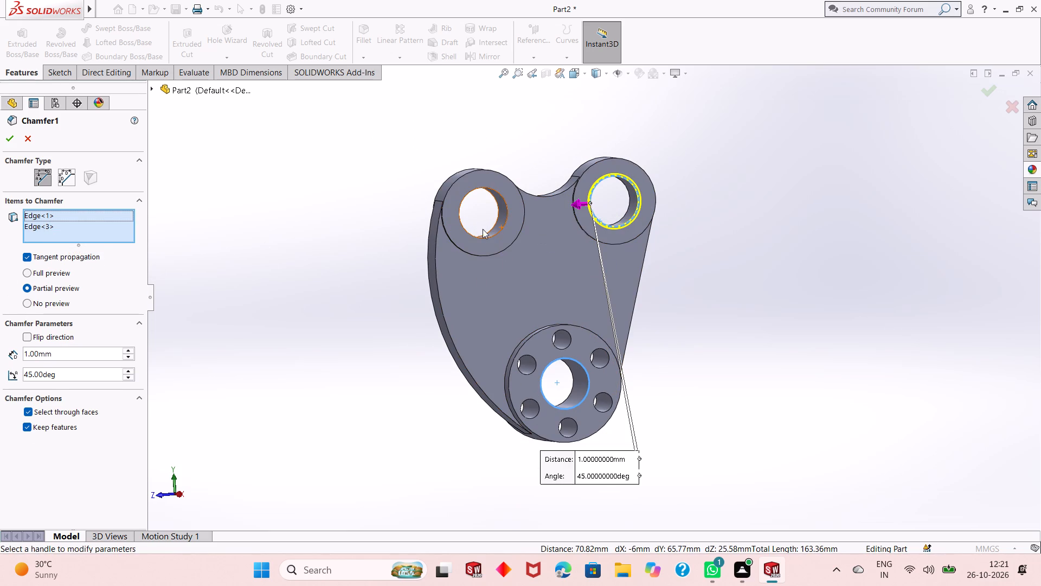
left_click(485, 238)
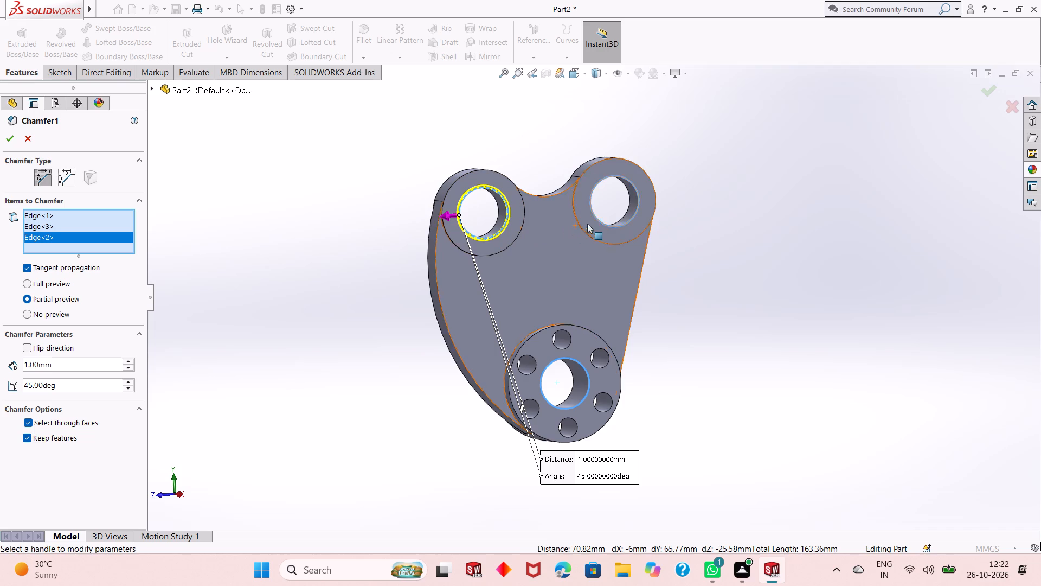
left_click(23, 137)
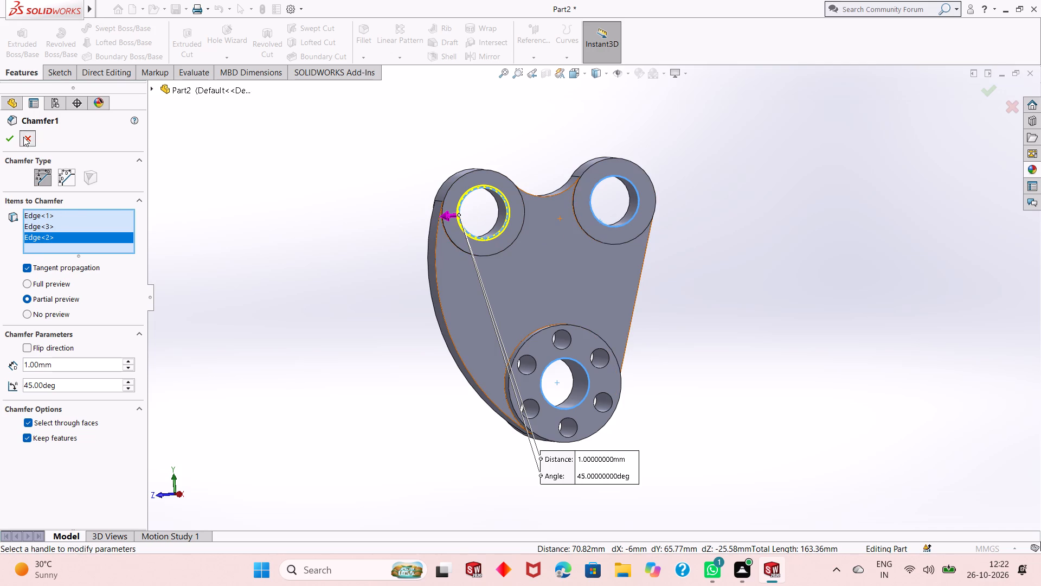
Chamfer both edges of the two upper holes and the unchamfered edge of the lower central bore, 1 mm at 45 degrees.
left_click(365, 61)
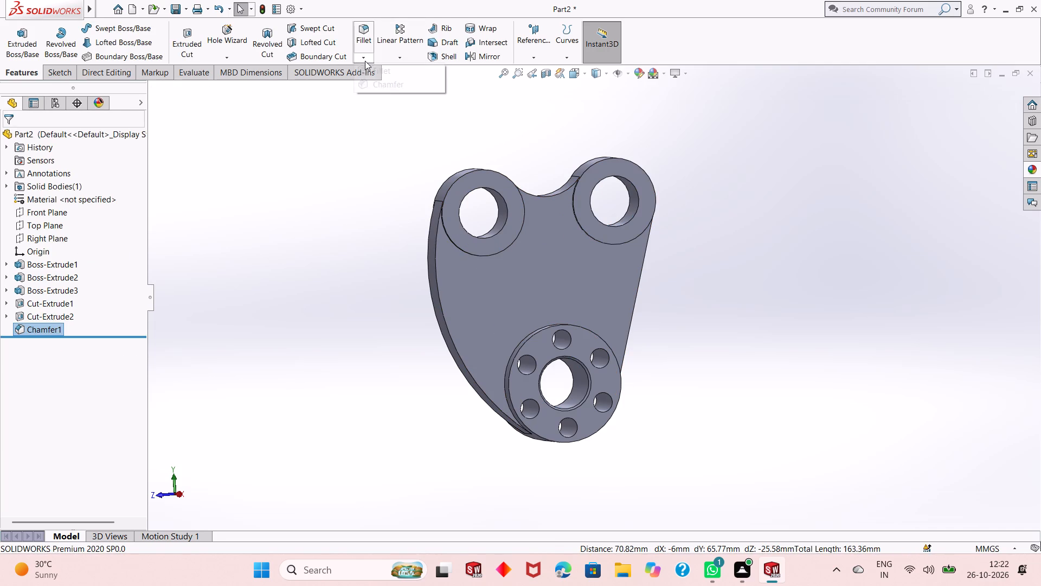
left_click(372, 84)
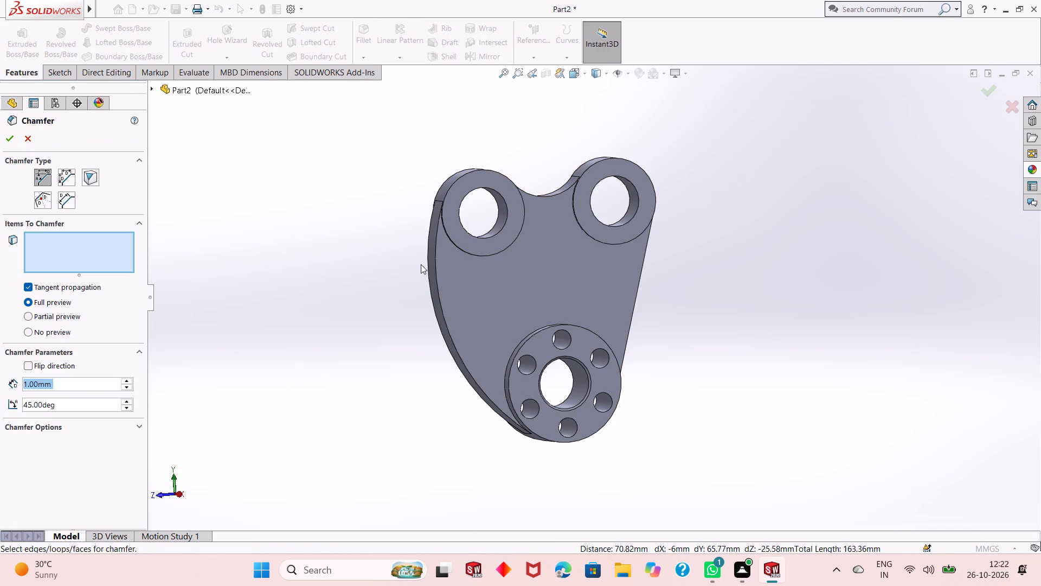
left_click(498, 233)
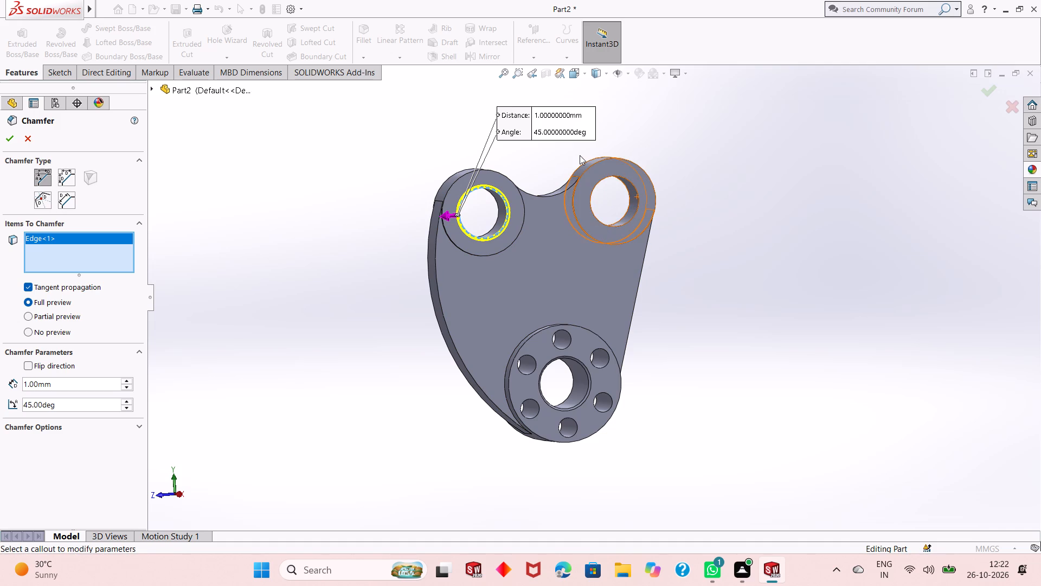
left_click(629, 220)
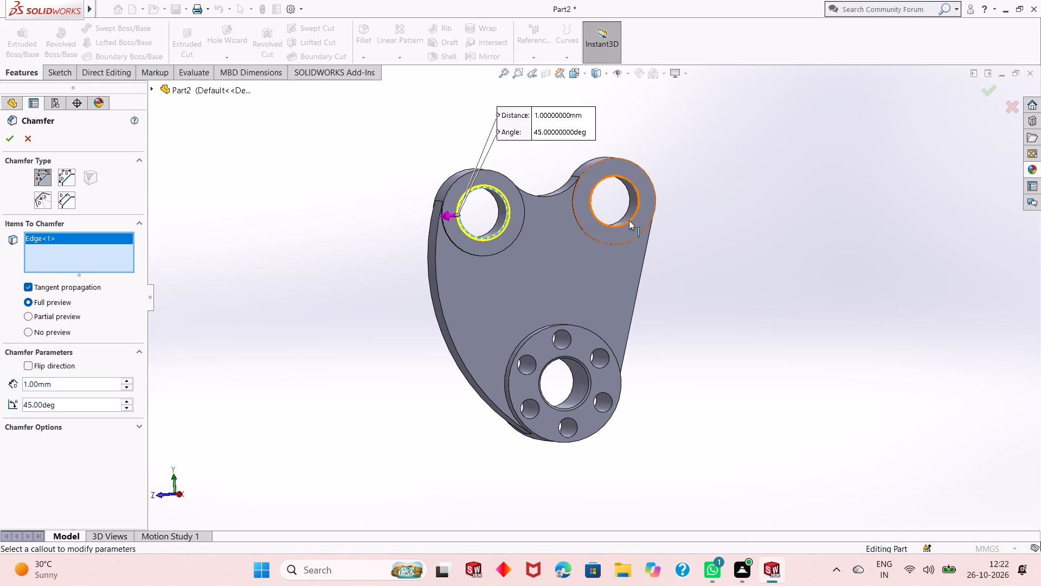
middle_click_drag(531, 266, 711, 243)
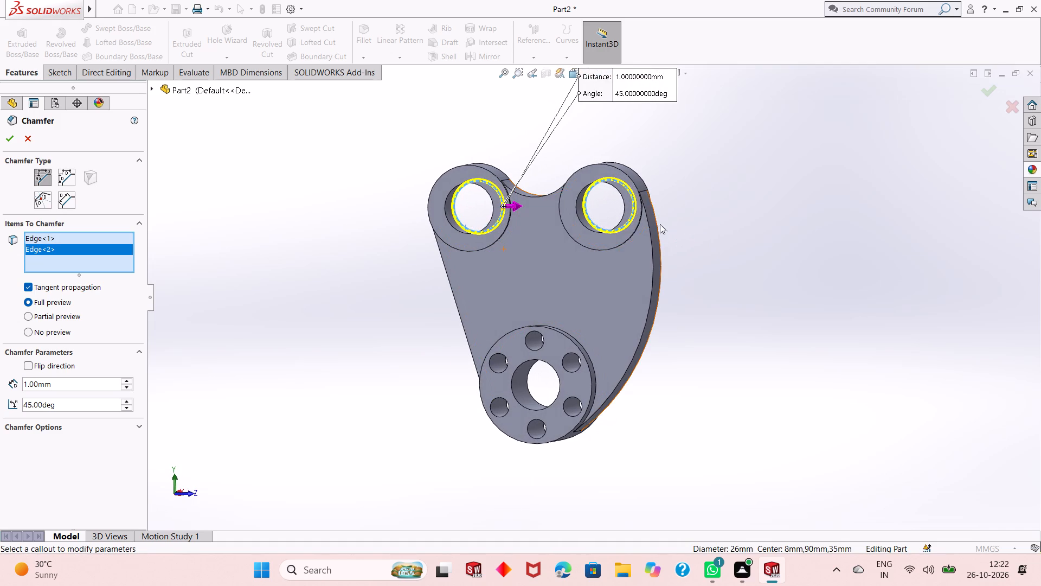
left_click(586, 227)
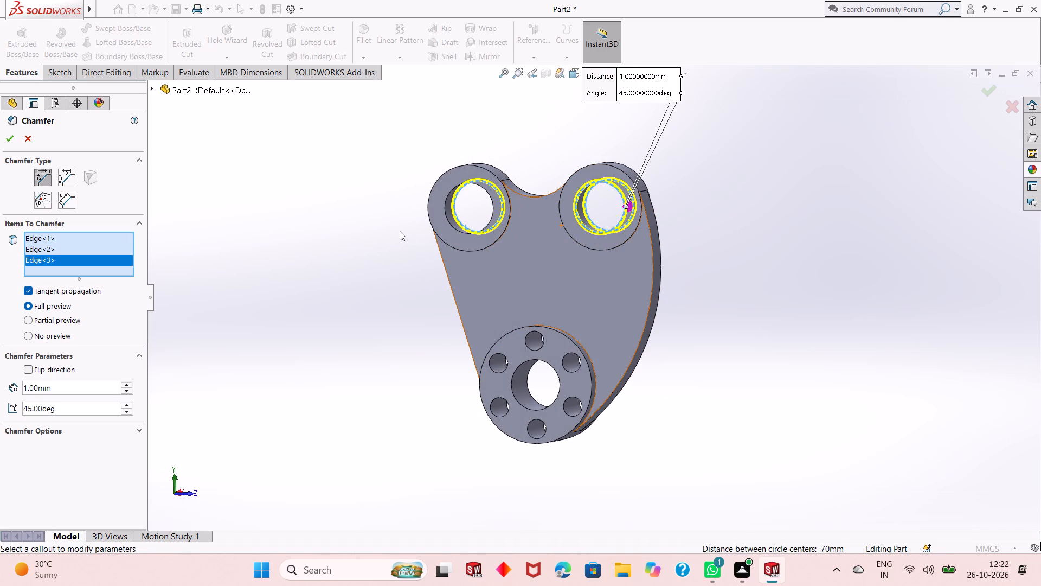
left_click(451, 224)
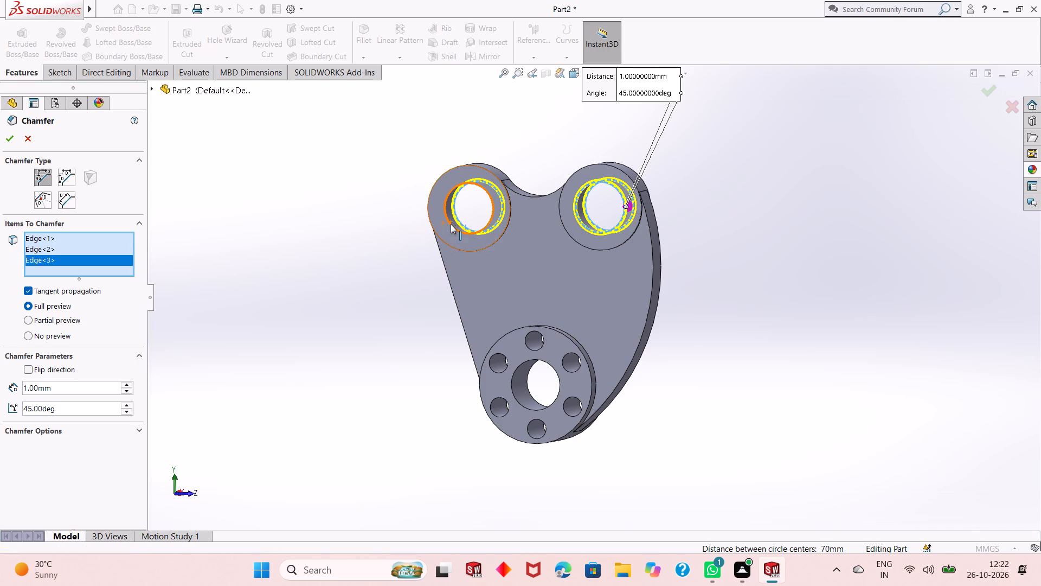
left_click(524, 364)
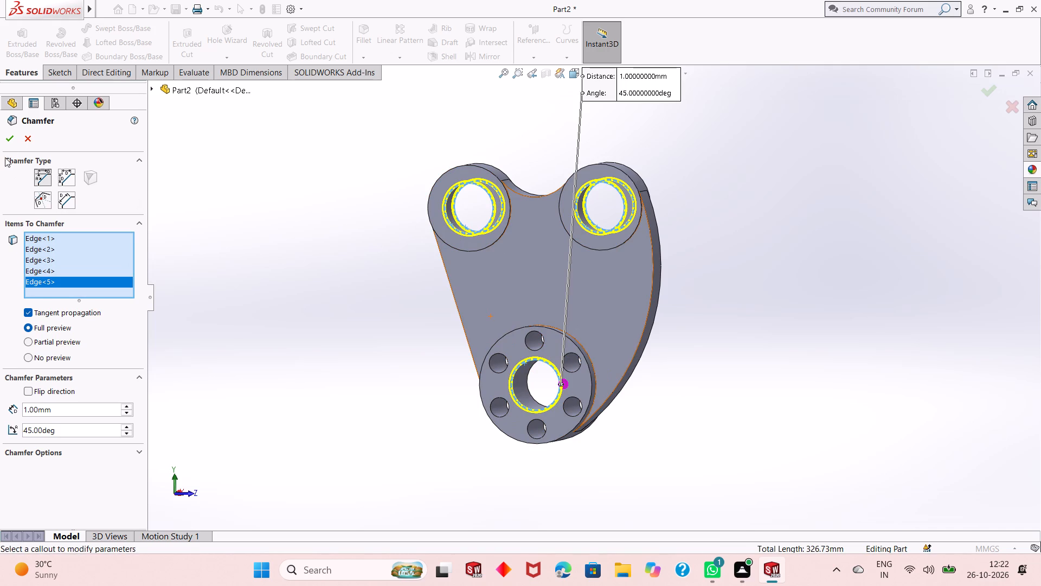
left_click(6, 137)
Examine the chamfered holes and the overall part from both sides.
scroll(561, 176, "down", 3)
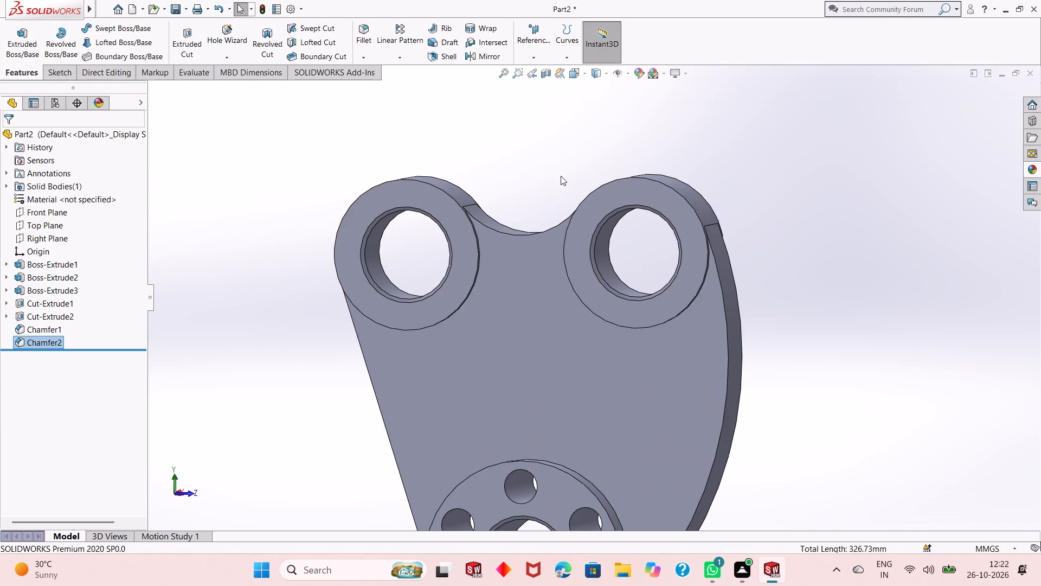
scroll(561, 176, "down", 1)
scroll(628, 341, "up", 6)
scroll(614, 430, "down", 1)
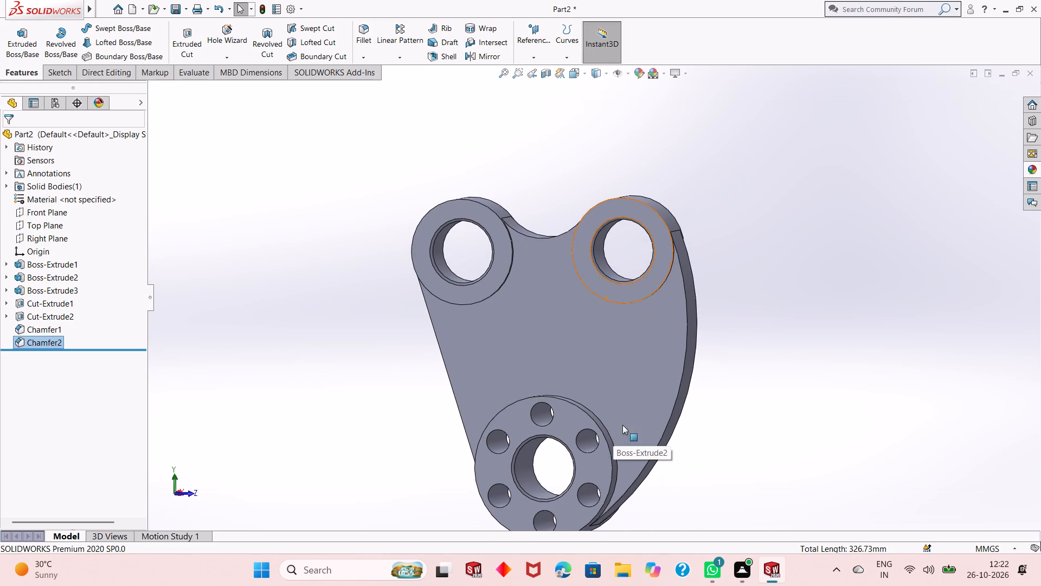
middle_click(772, 328)
middle_click_drag(772, 328, 748, 328)
scroll(744, 327, "up", 2)
middle_click_drag(729, 281, 624, 252)
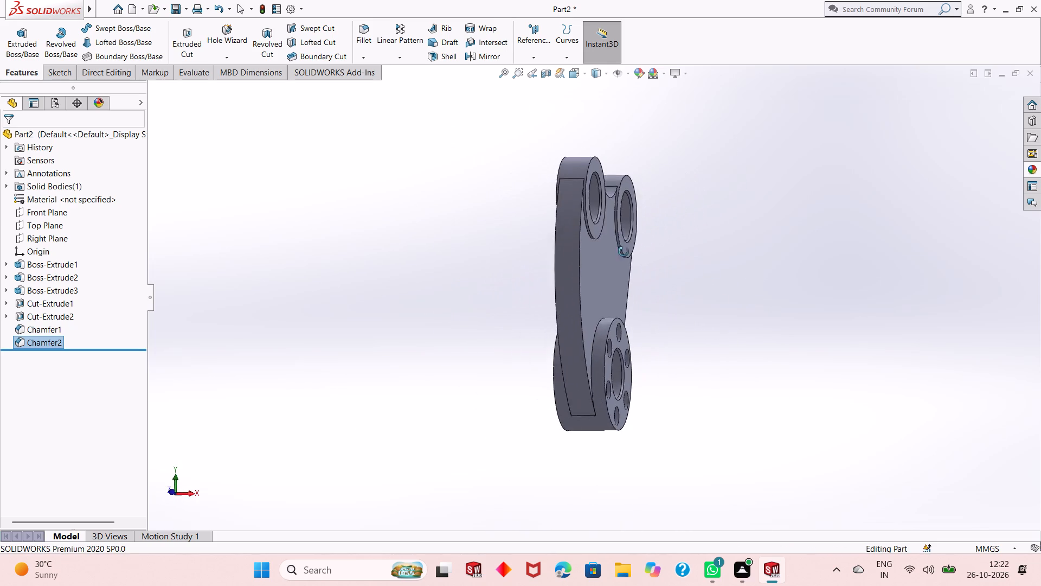
middle_click_drag(624, 252, 459, 257)
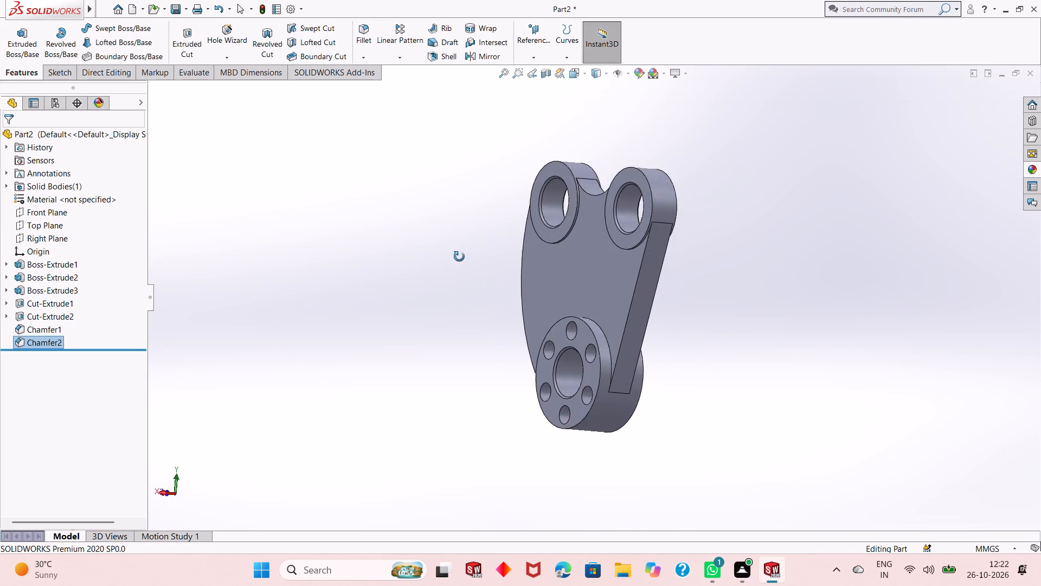
middle_click_drag(459, 257, 579, 284)
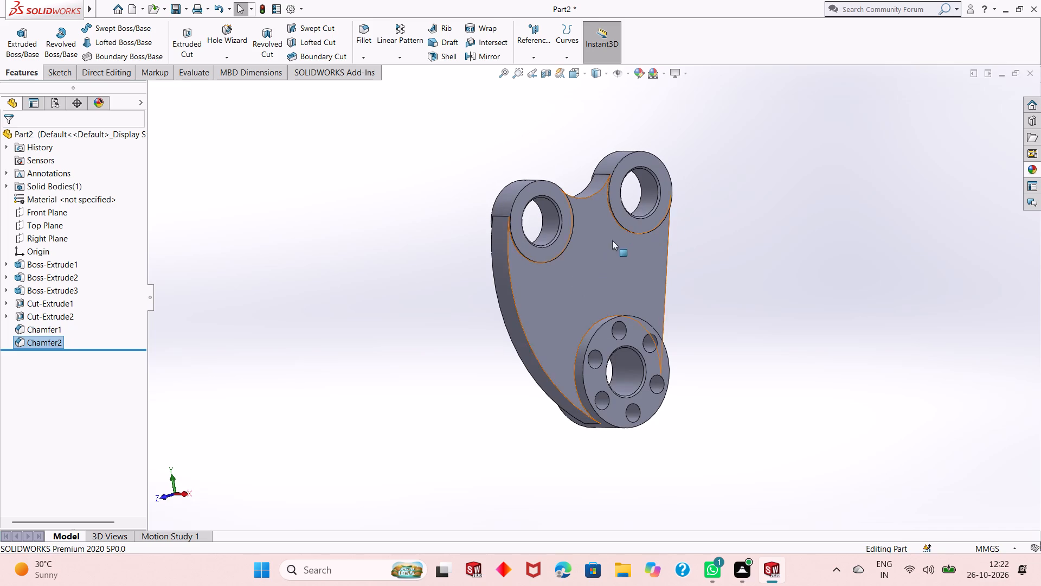
scroll(629, 180, "down", 2)
middle_click_drag(633, 259, 660, 218)
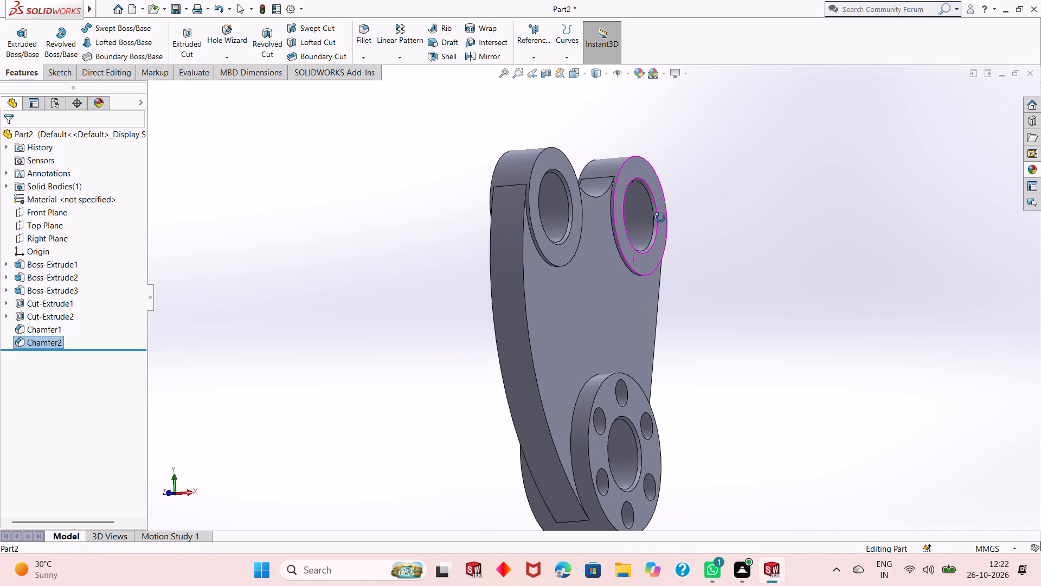
middle_click_drag(660, 218, 627, 261)
scroll(625, 275, "up", 4)
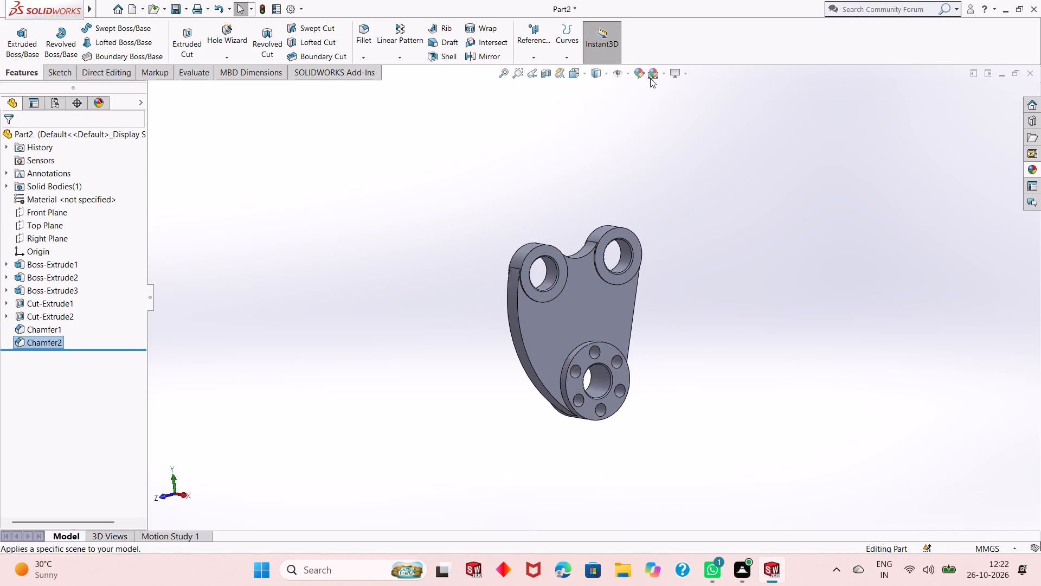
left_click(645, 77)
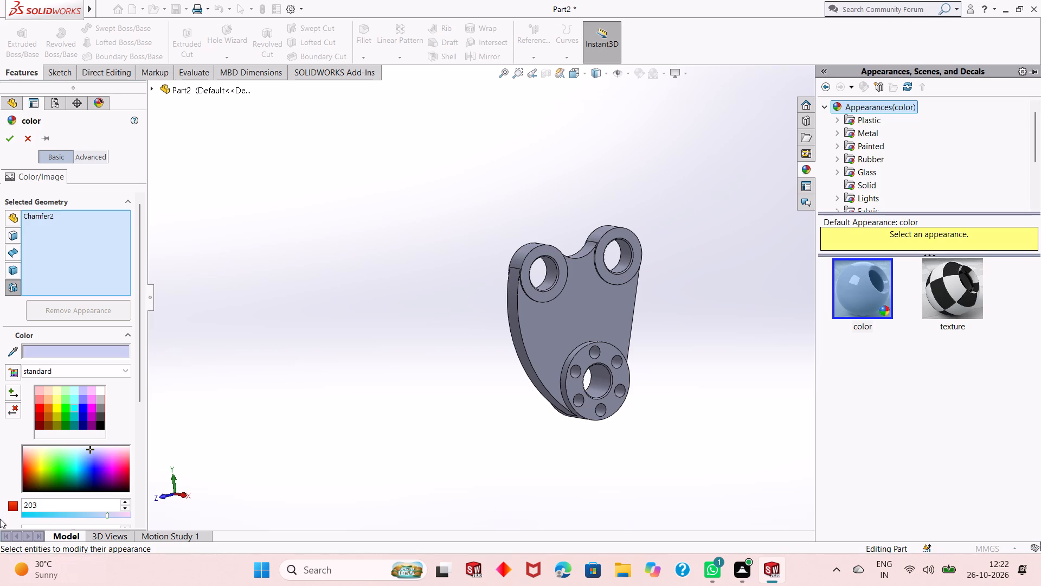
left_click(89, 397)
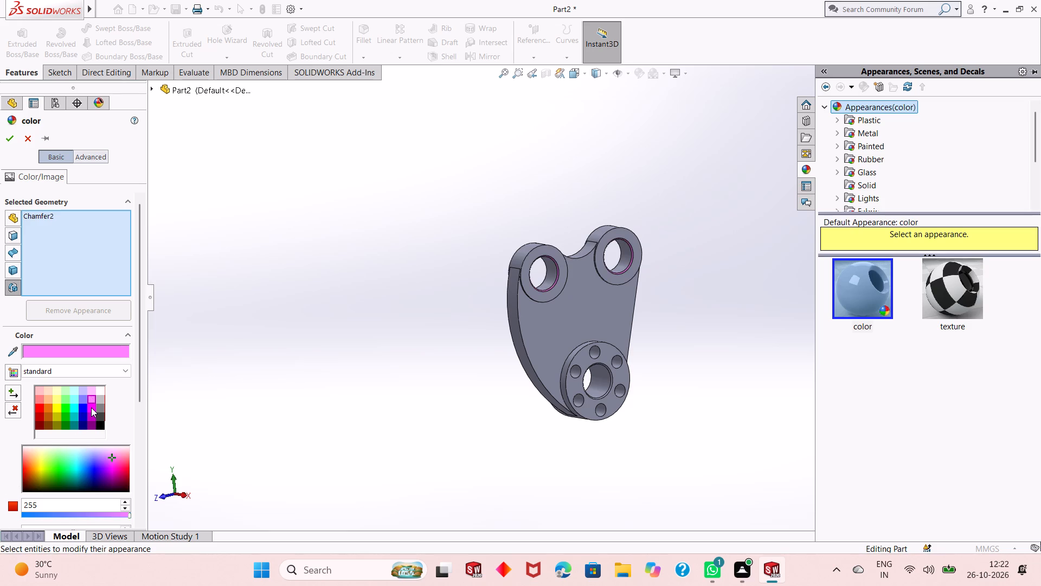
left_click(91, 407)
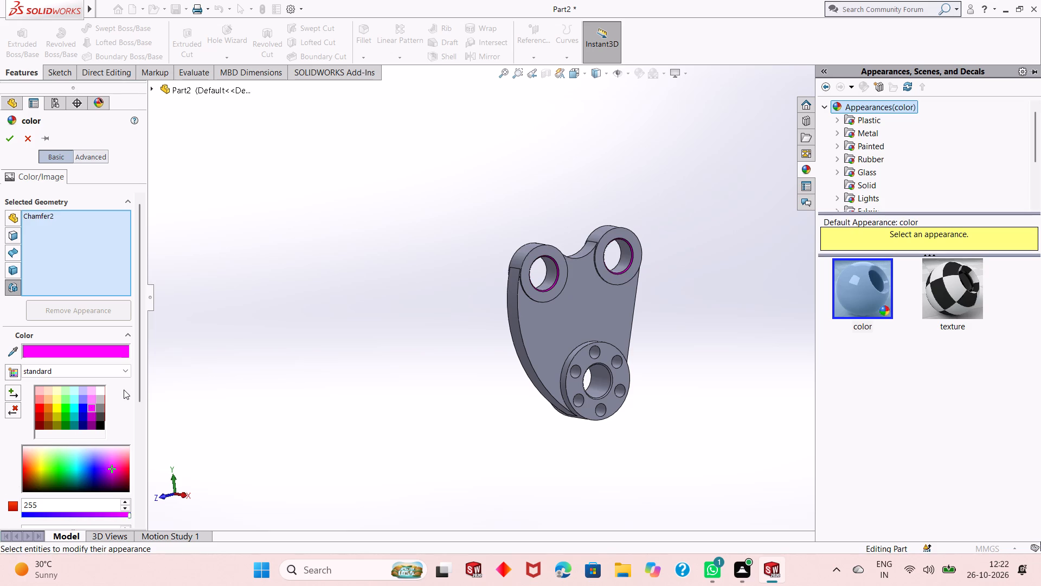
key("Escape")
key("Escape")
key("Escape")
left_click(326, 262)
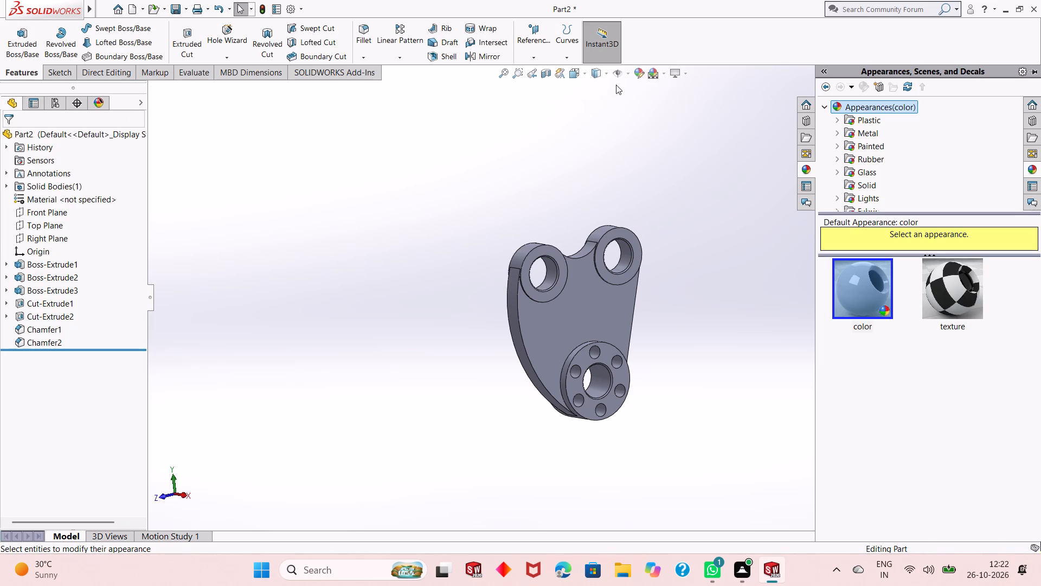
Colour the whole part bright magenta from the standard colour swatches.
left_click(639, 67)
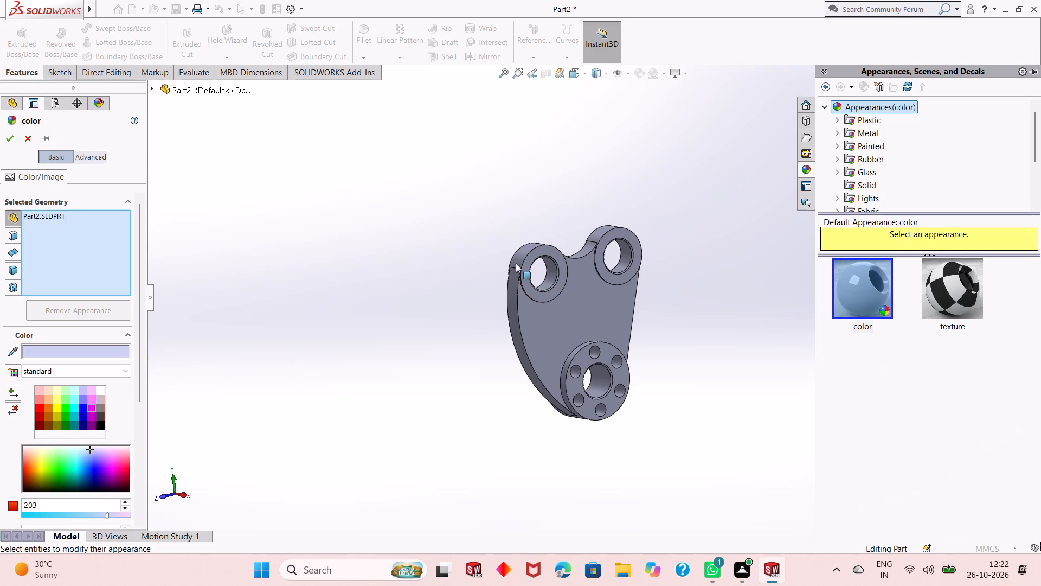
left_click(91, 400)
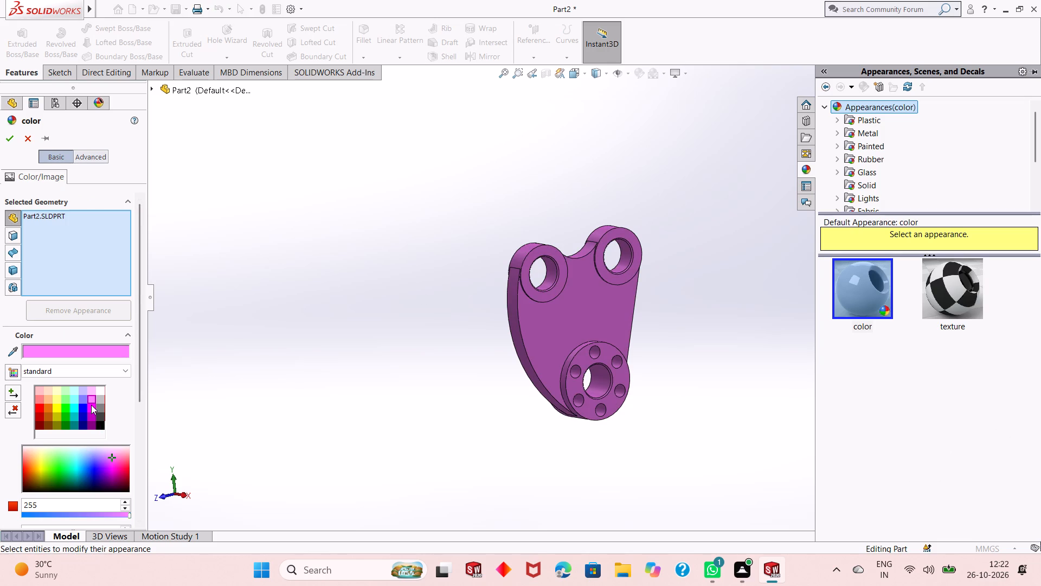
left_click(91, 405)
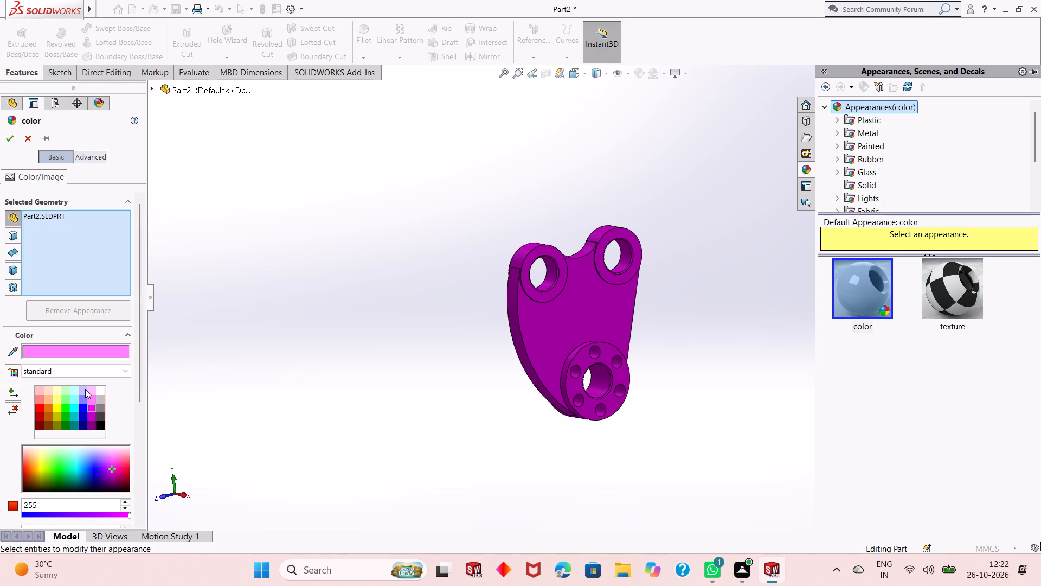
left_click(94, 415)
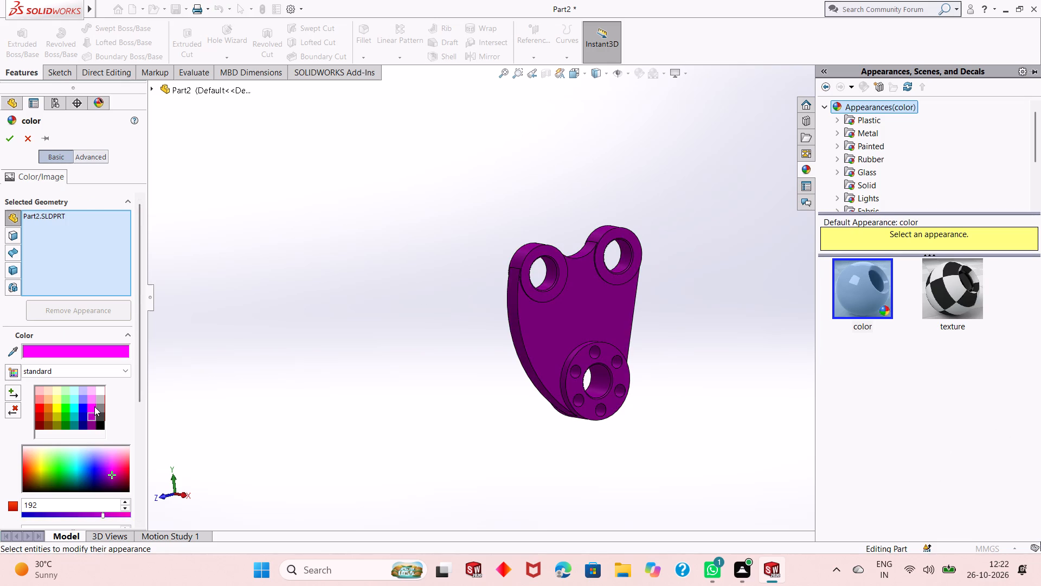
left_click(94, 406)
left_click(6, 138)
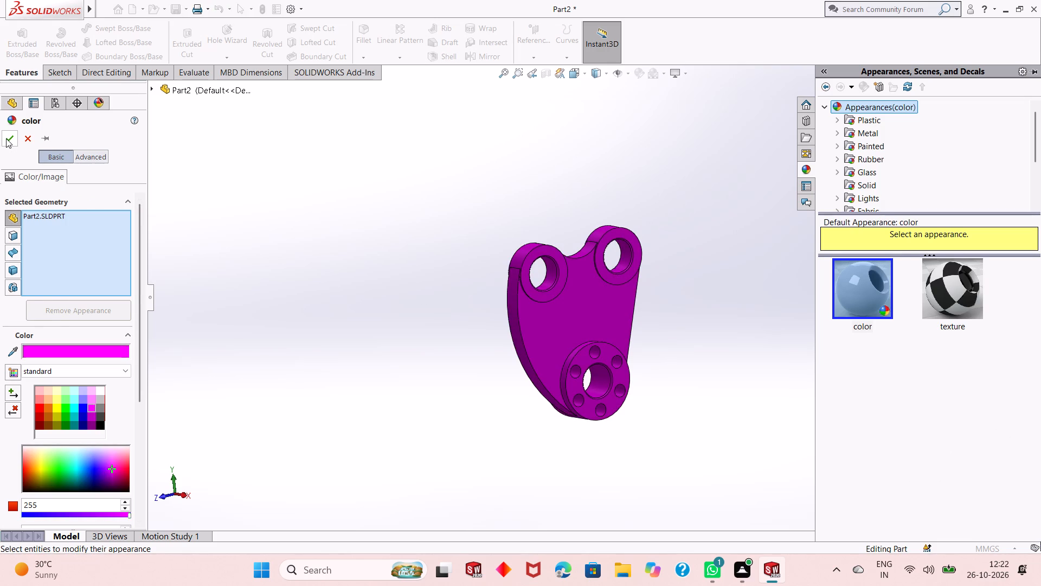
Apply the polished aluminum metal appearance to the Cut-Extrude1 feature that forms the two upper holes.
scroll(645, 297, "down", 3)
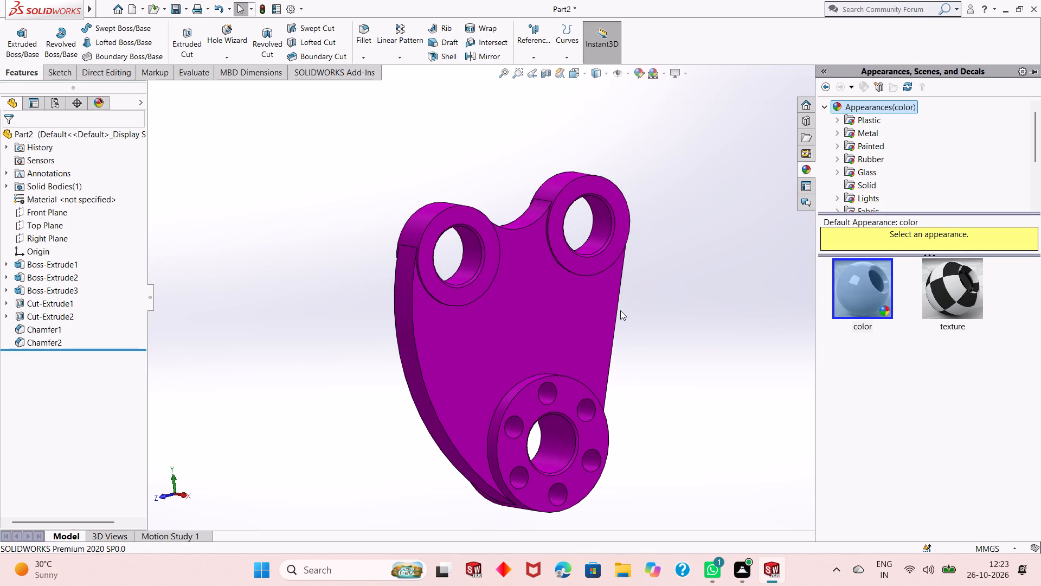
left_click(868, 134)
left_click_drag(851, 398, 577, 264)
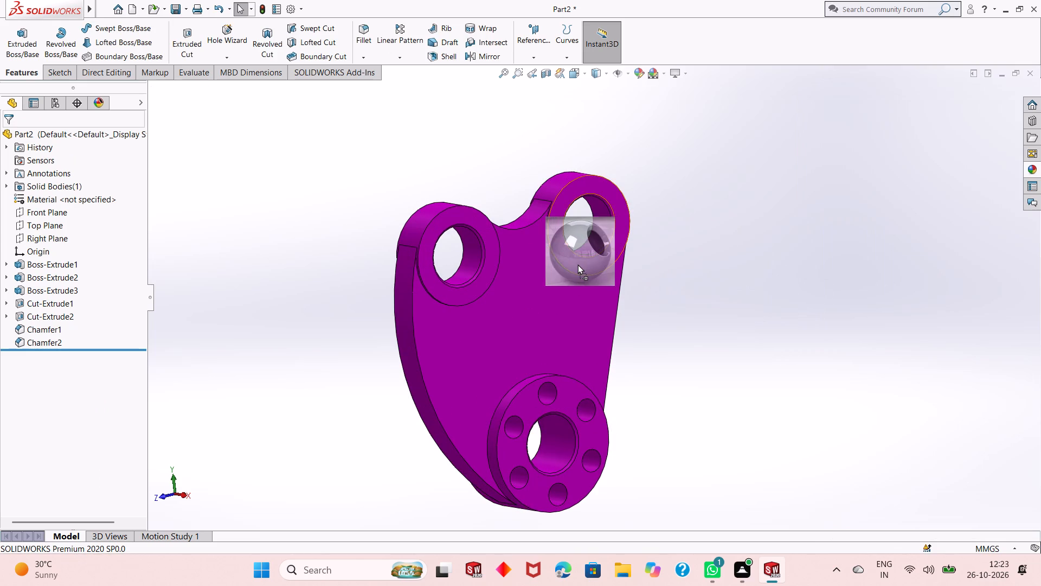
left_click_drag(577, 264, 592, 252)
left_click(592, 252)
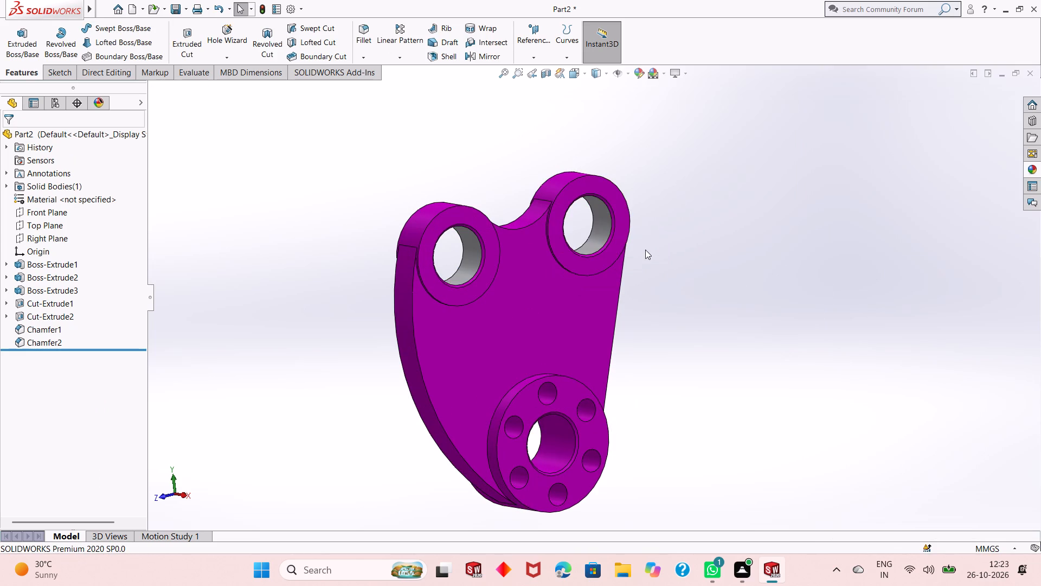
Apply the polished aluminum appearance to the Chamfer2 feature on the edges of the two upper holes.
scroll(585, 241, "down", 3)
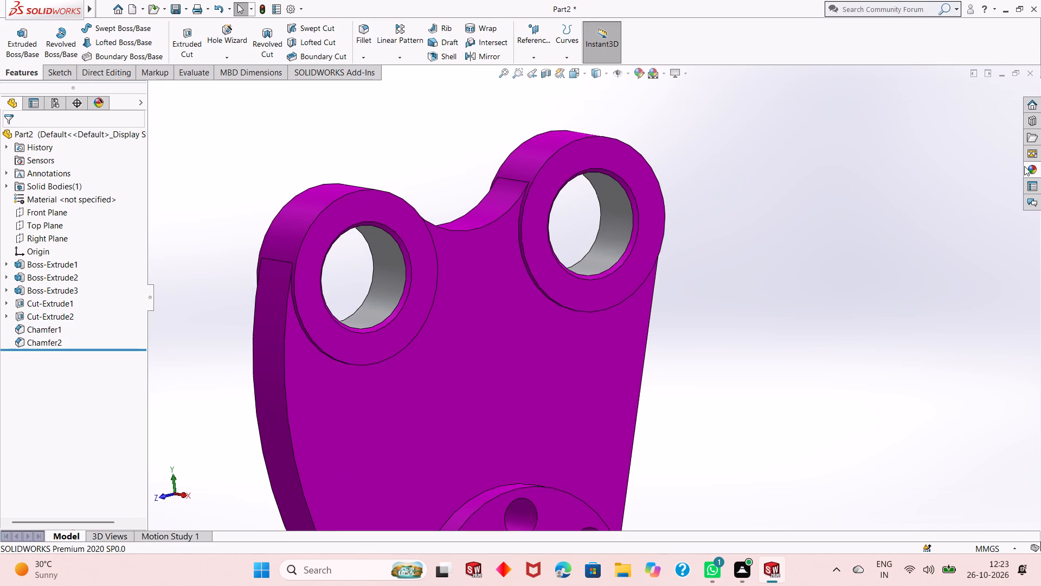
left_click(1024, 166)
left_click_drag(865, 377, 763, 312)
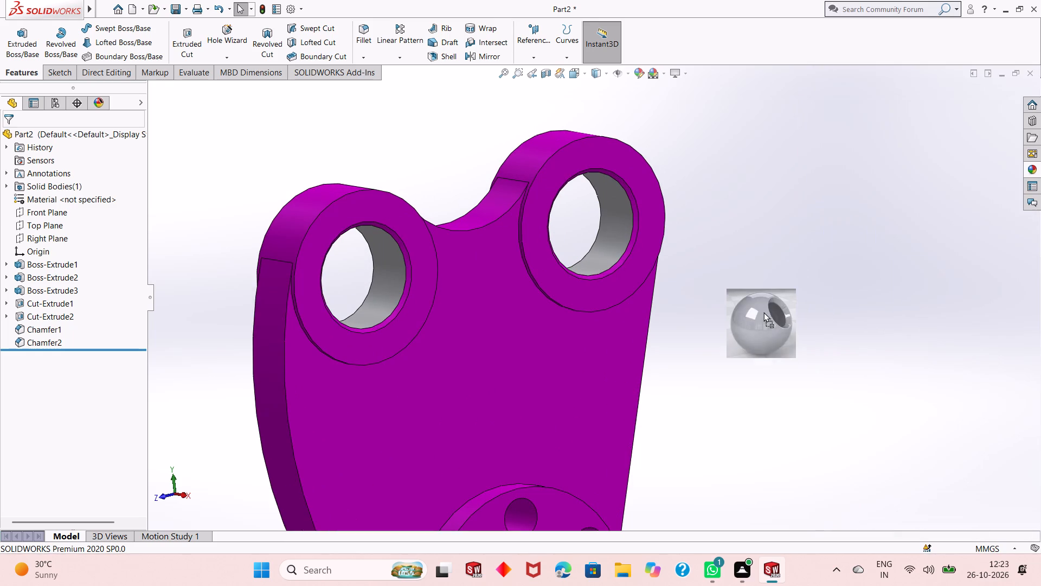
left_click_drag(763, 312, 636, 223)
left_click(636, 223)
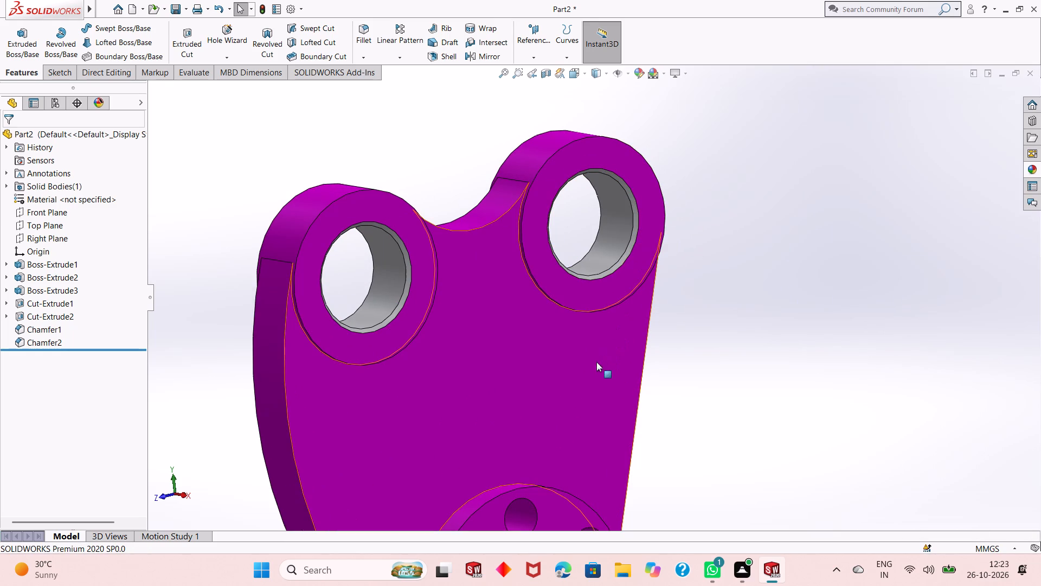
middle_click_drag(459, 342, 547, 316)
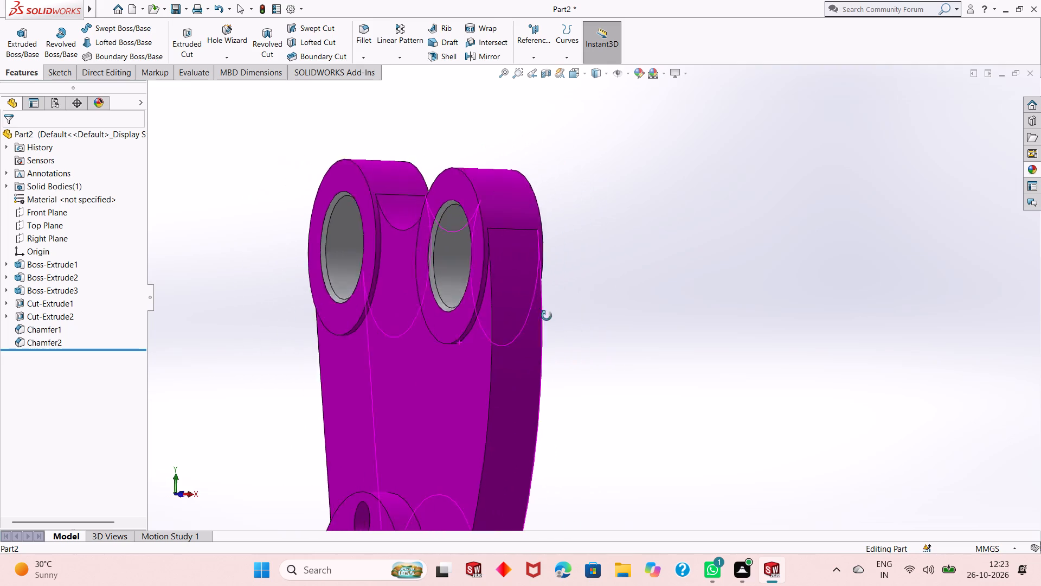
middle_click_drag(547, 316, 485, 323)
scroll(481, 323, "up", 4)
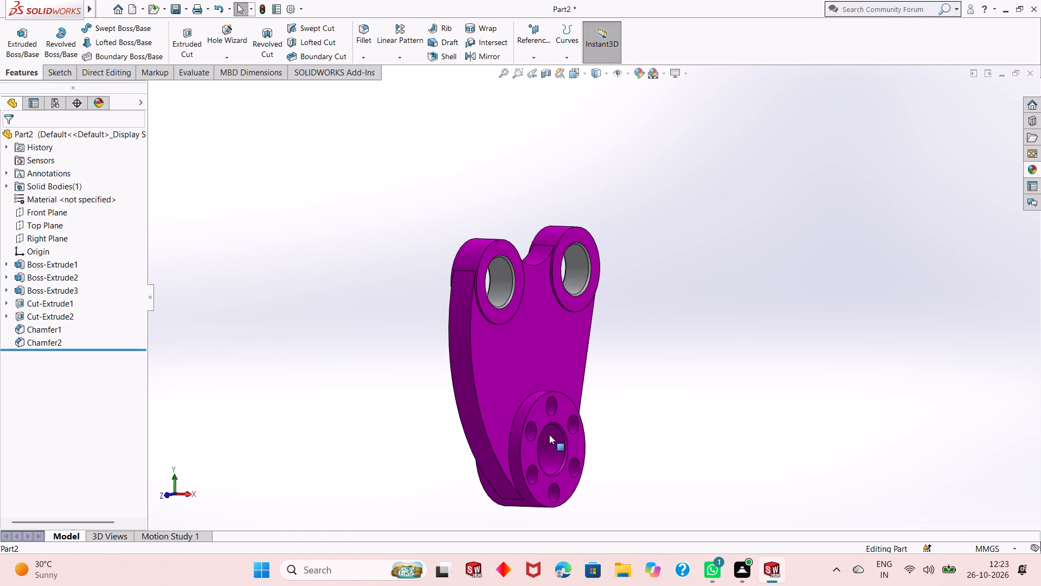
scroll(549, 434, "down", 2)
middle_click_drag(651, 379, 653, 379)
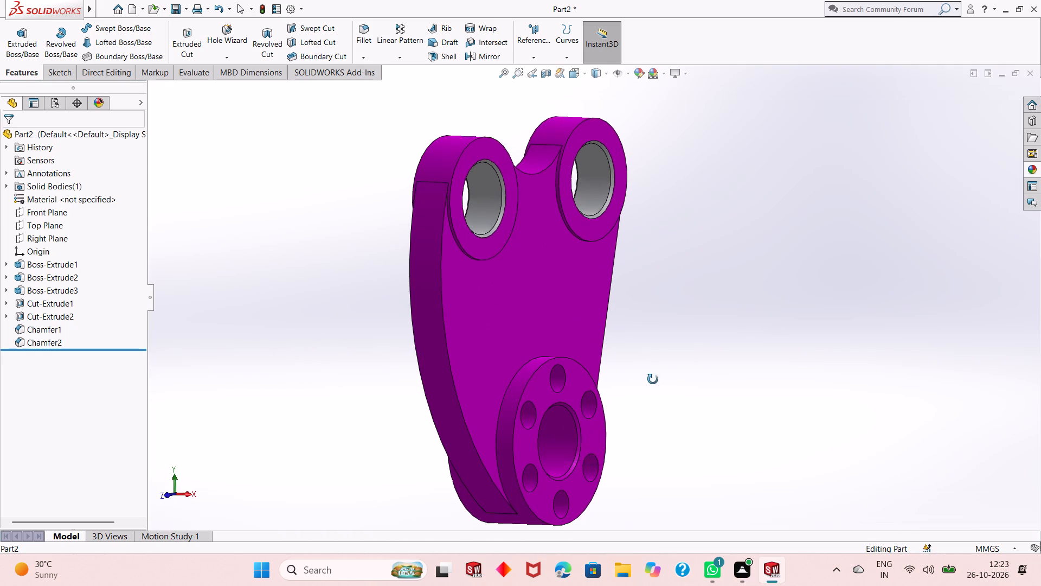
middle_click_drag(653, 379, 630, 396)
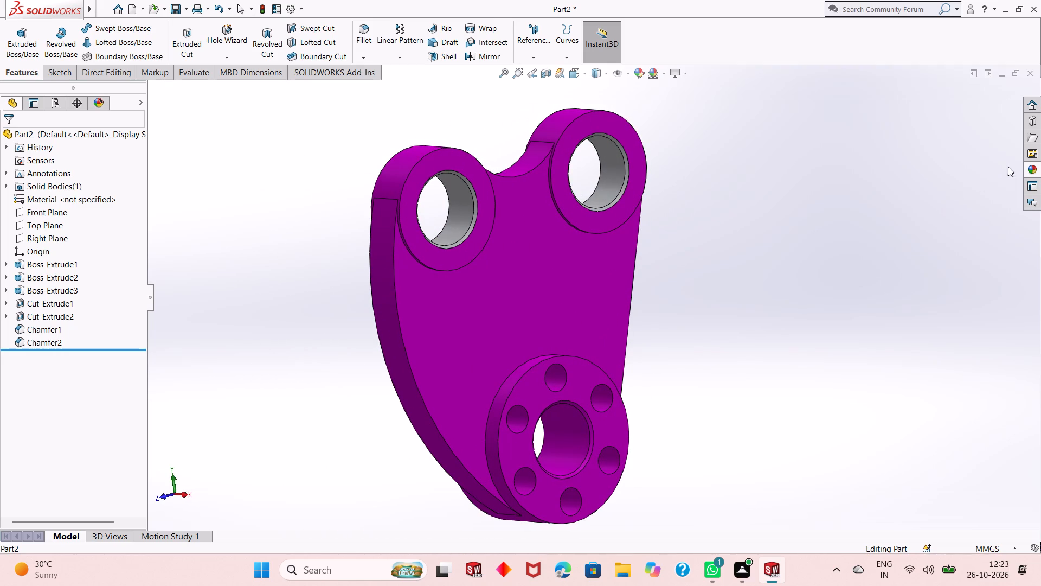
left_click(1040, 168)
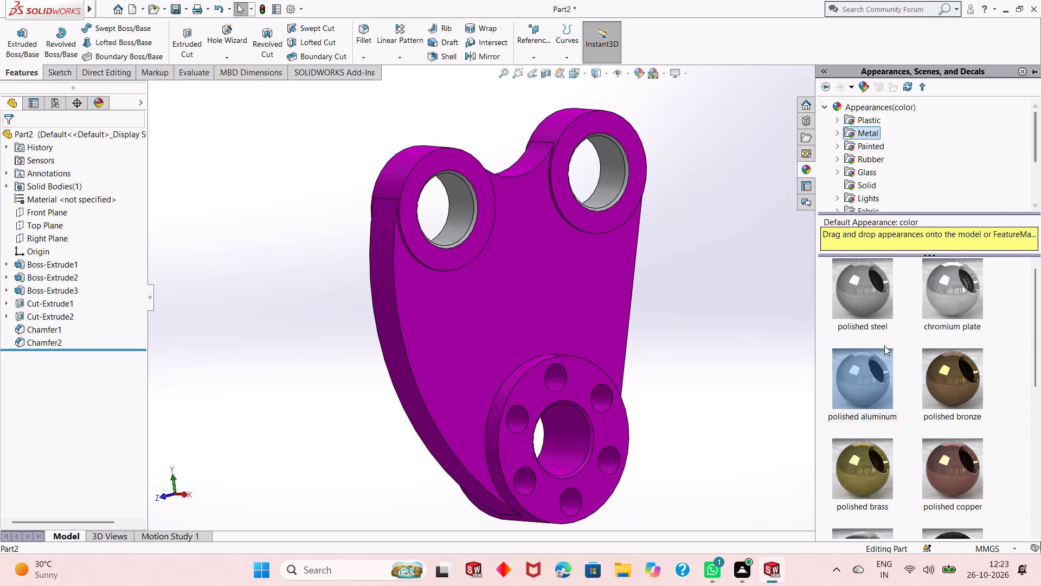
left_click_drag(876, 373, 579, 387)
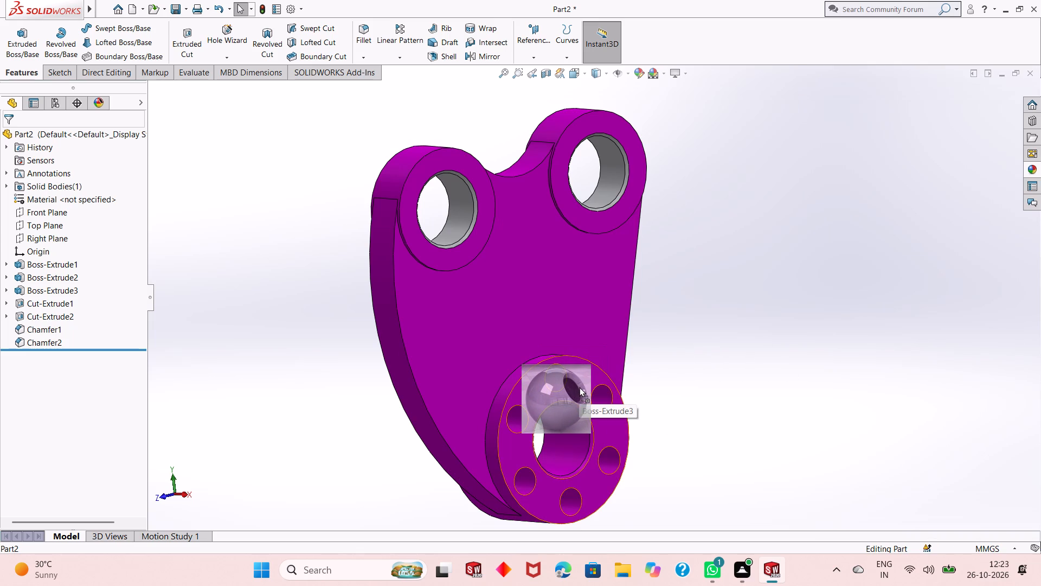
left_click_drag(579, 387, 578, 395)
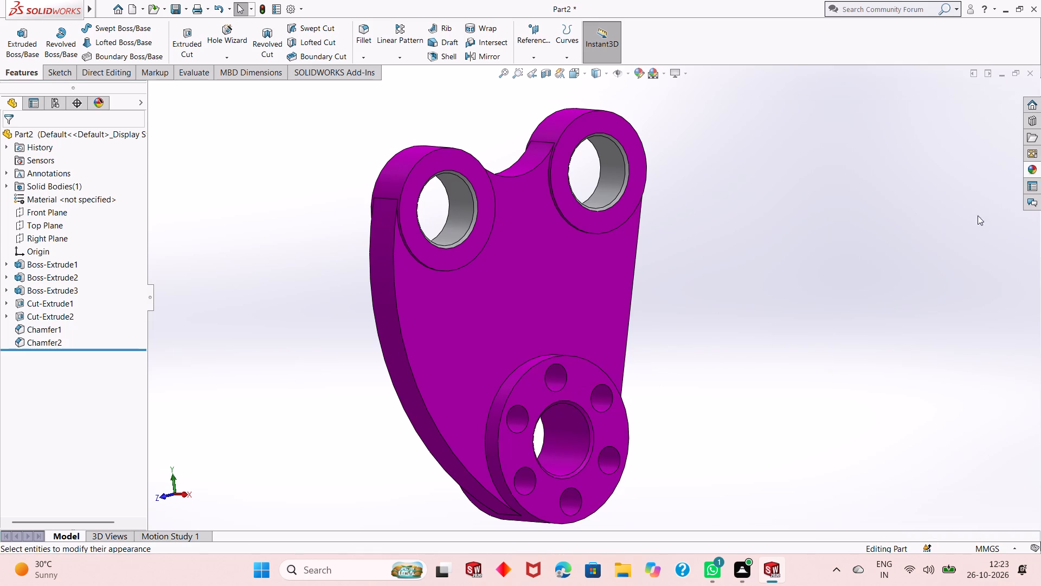
Apply the polished aluminum appearance to only the inner face of the lower boss's central bore.
left_click(1037, 164)
left_click_drag(883, 383, 612, 437)
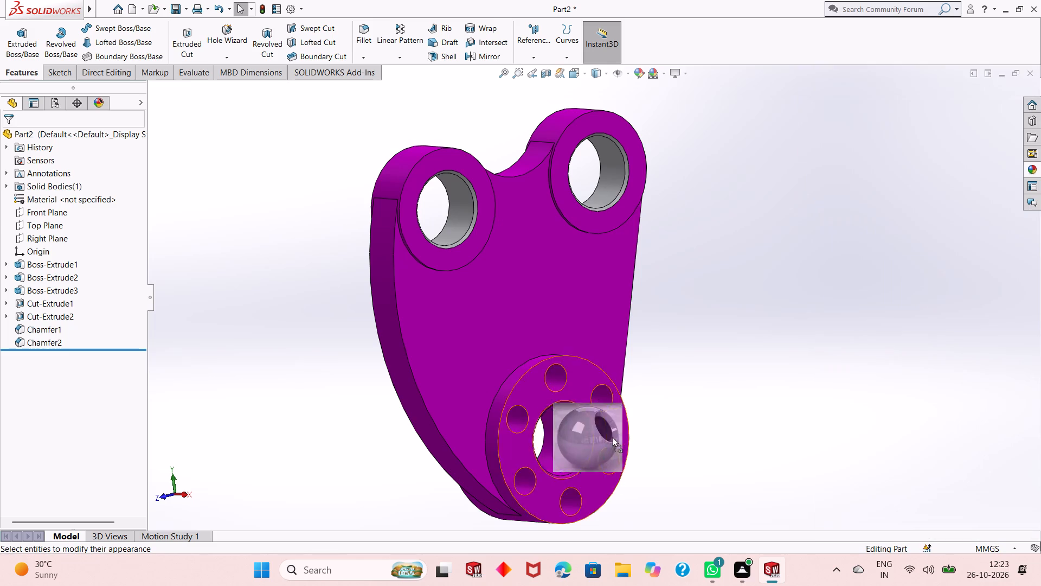
left_click_drag(612, 437, 581, 444)
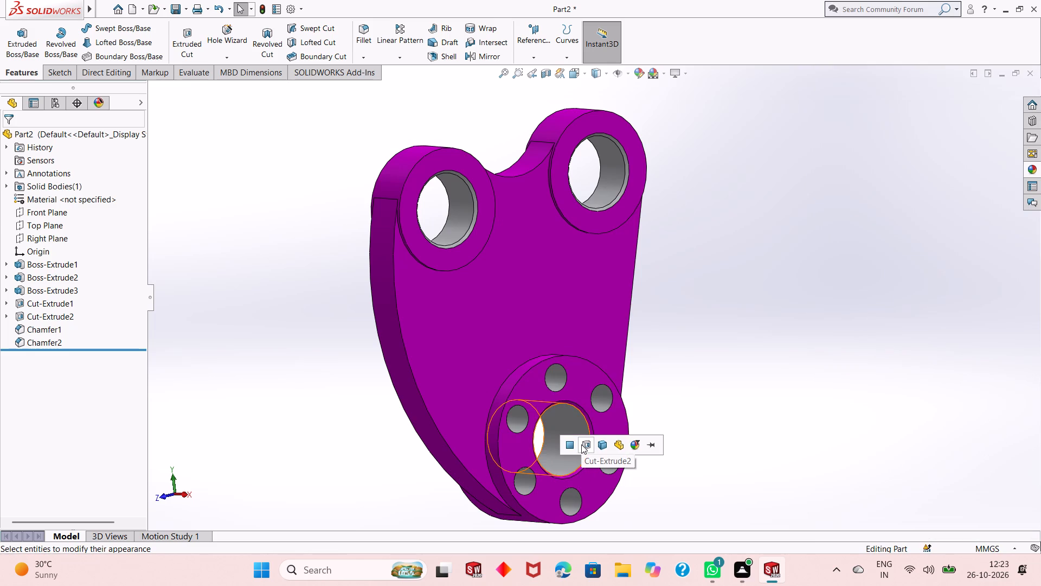
left_click(573, 447)
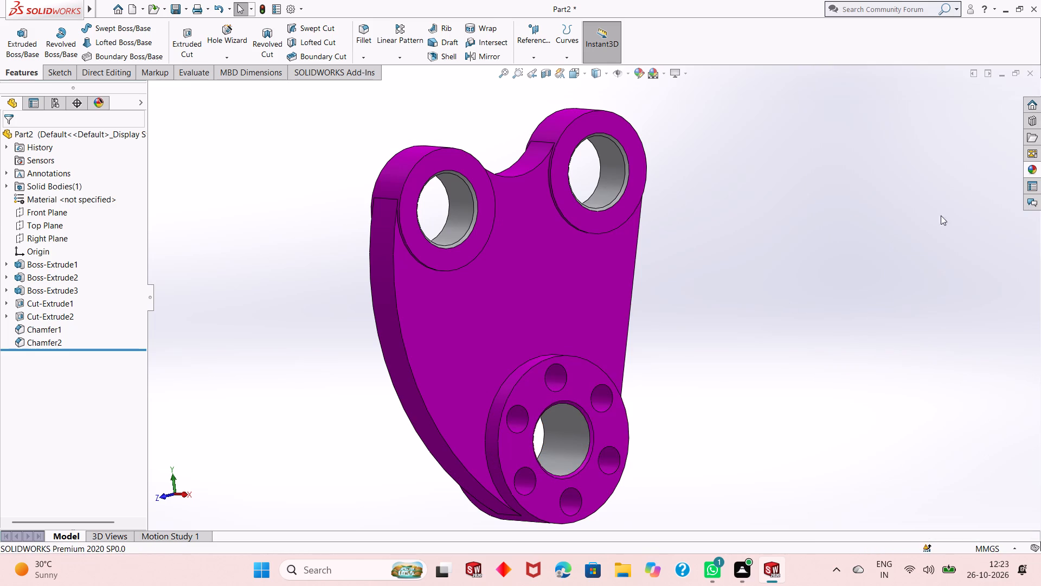
Apply the polished aluminum appearance to the near chamfer face of the lower boss's central bore.
left_click(1029, 169)
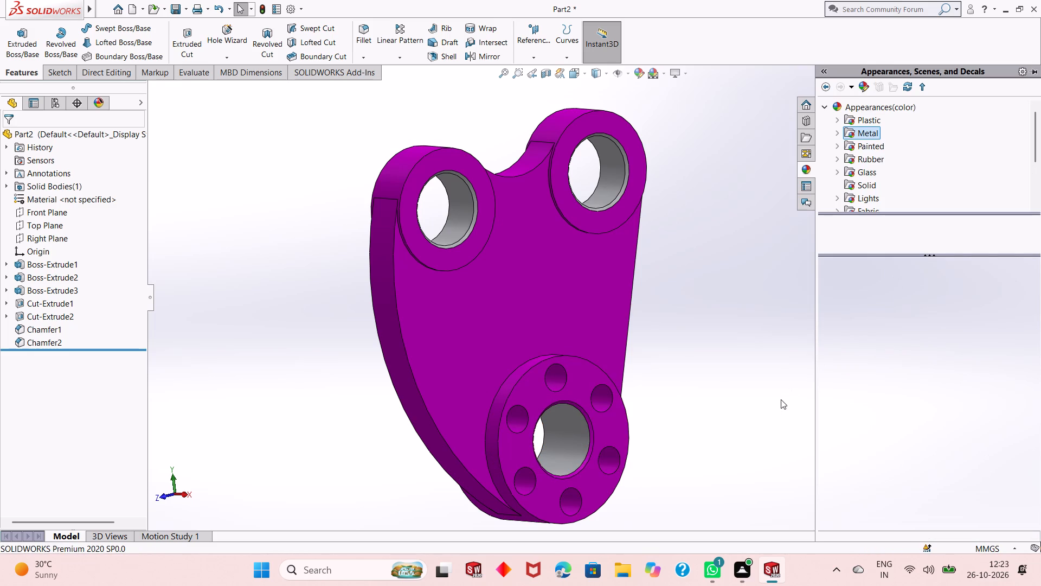
left_click_drag(872, 375, 583, 409)
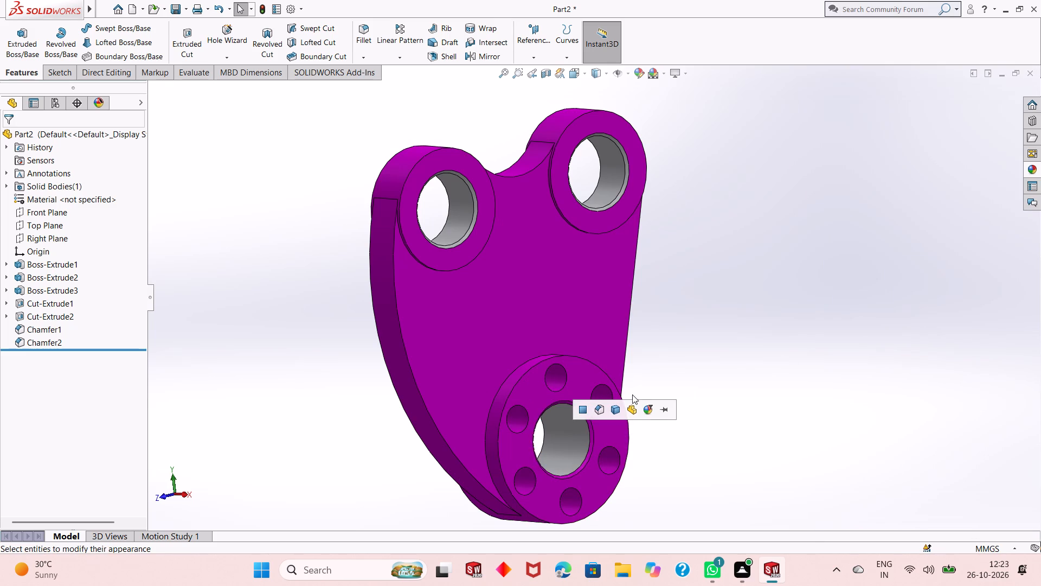
left_click(577, 411)
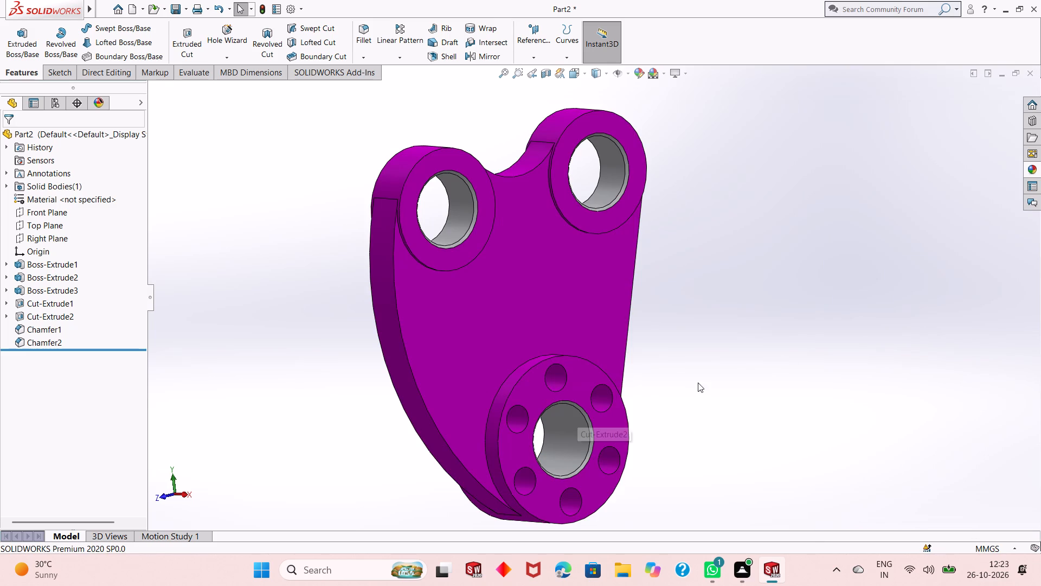
Apply the polished aluminum appearance to the whole Cut-Extrude2 feature, covering the six small holes around the lower bore.
middle_click_drag(660, 430, 653, 419)
left_click(1026, 172)
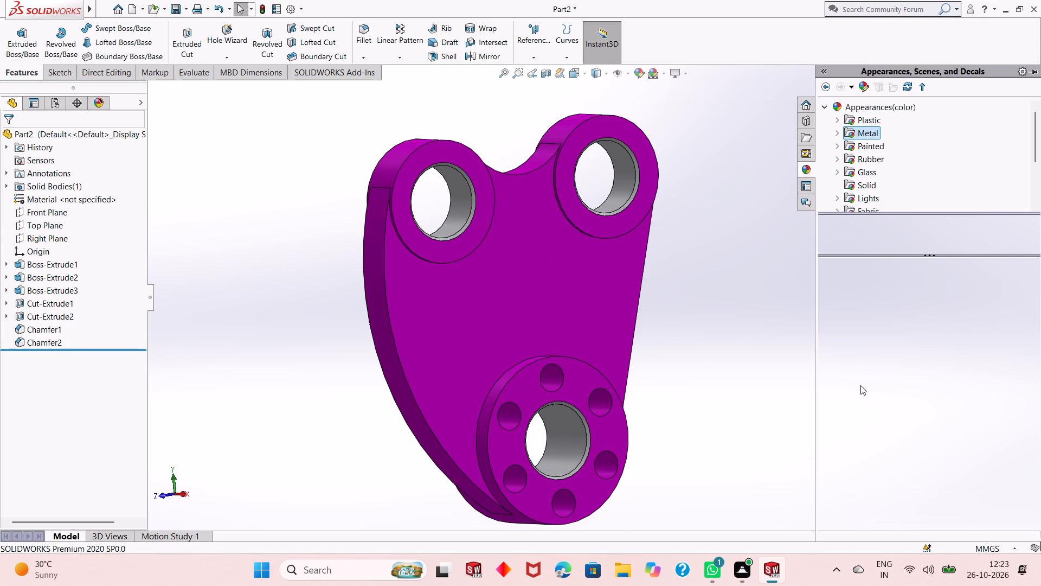
left_click_drag(857, 372, 603, 463)
left_click(617, 462)
Examine the finished appearances of the holes and the plate from different sides.
scroll(603, 438, "up", 2)
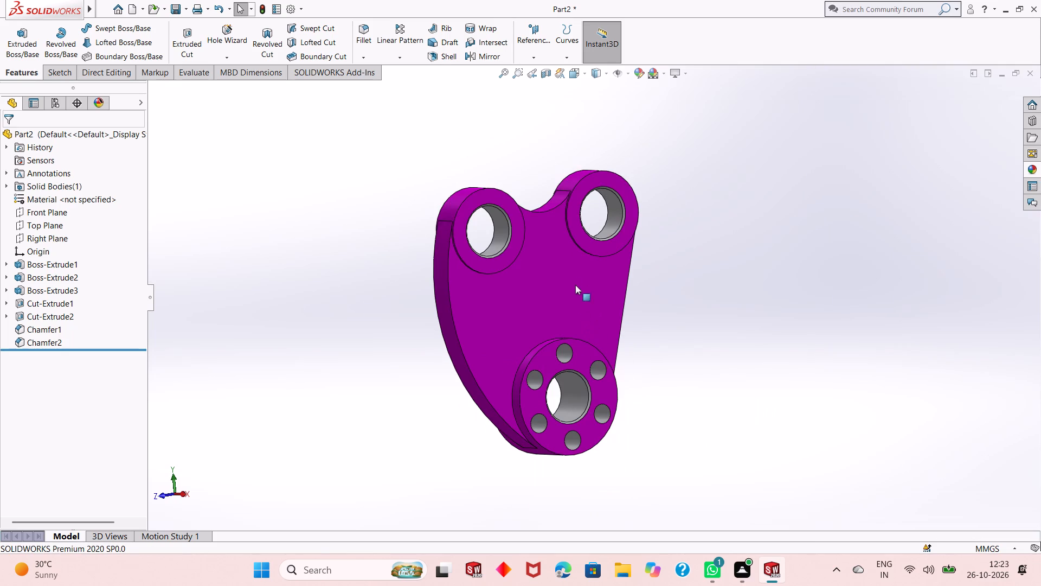
middle_click_drag(630, 432, 519, 467)
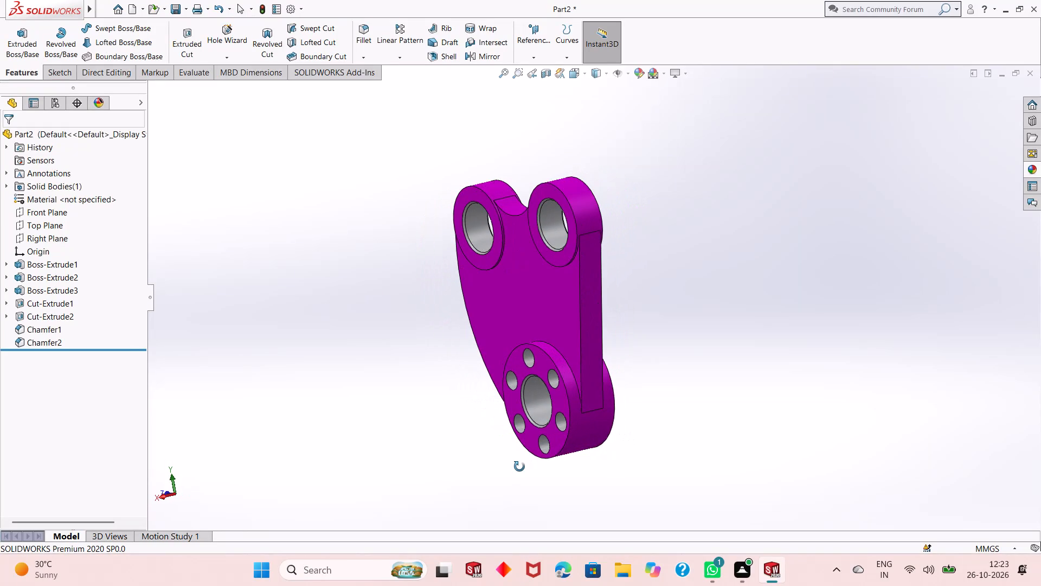
middle_click_drag(519, 467, 519, 462)
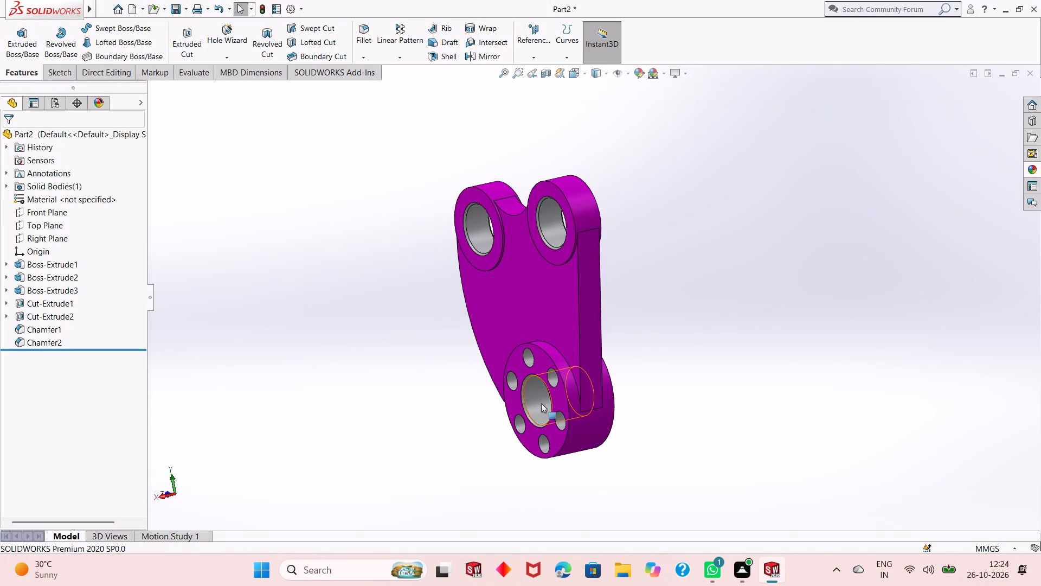
scroll(538, 352, "down", 2)
scroll(538, 352, "up", 2)
middle_click_drag(537, 350, 574, 340)
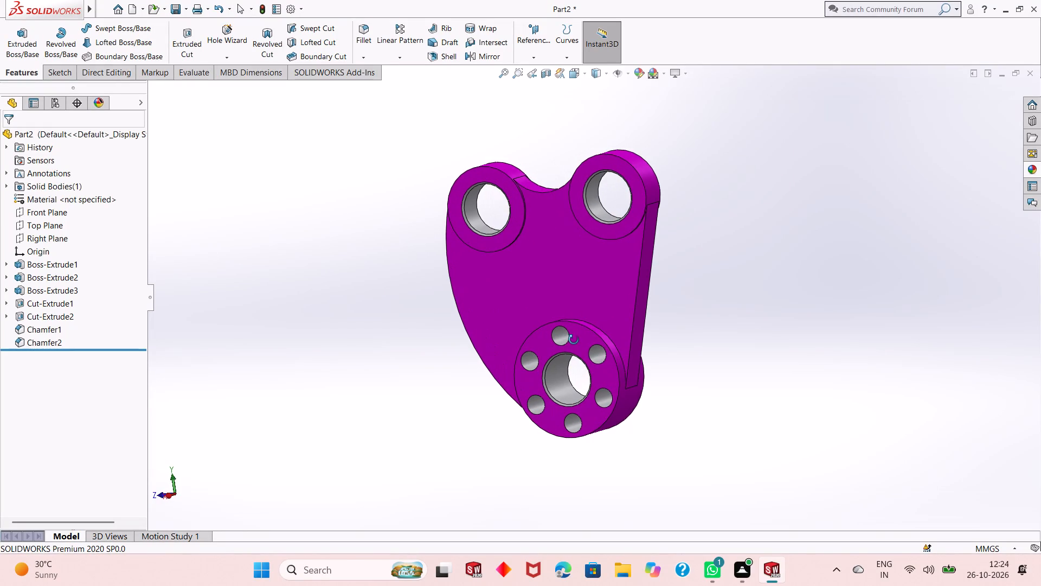
middle_click_drag(574, 340, 574, 341)
scroll(574, 341, "up", 1)
scroll(573, 323, "down", 1)
left_click(744, 336)
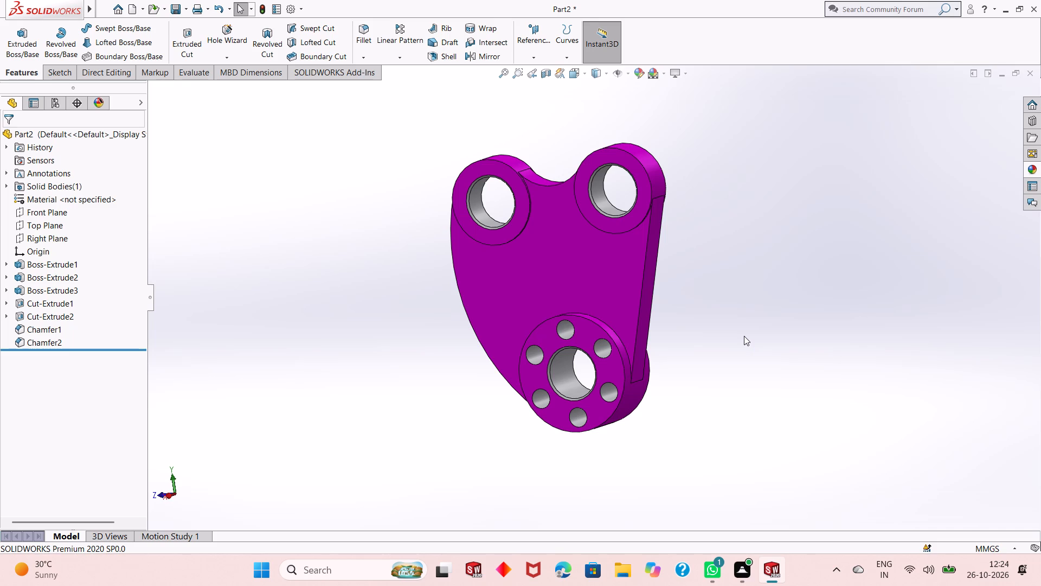
Save the part as "Bell cranck link plate" in the Dp SolidWorks folder.
key("ctrl+s")
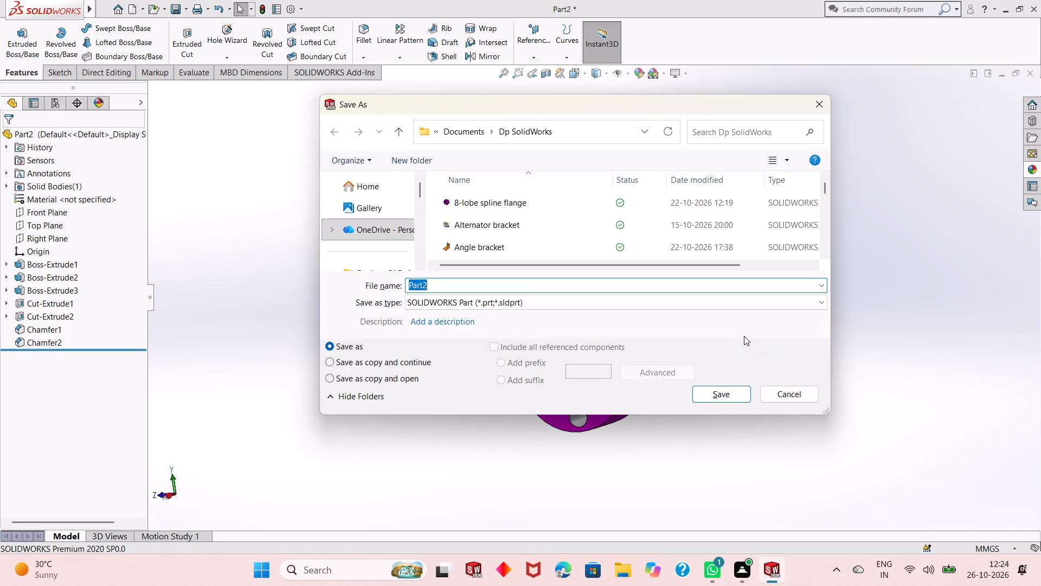
type("Bell")
key("space")
type("cranck")
key("space")
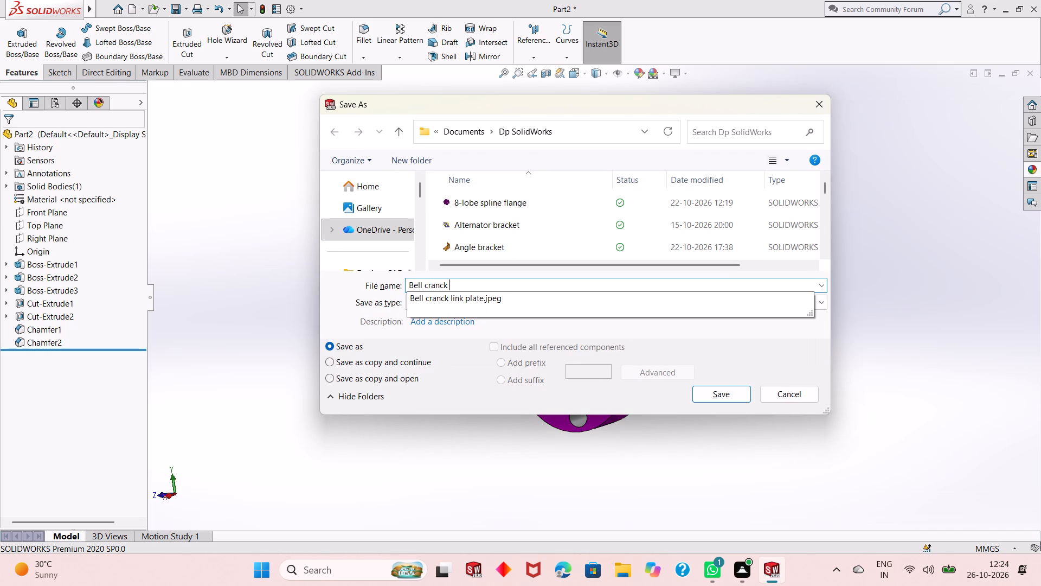
type("lim")
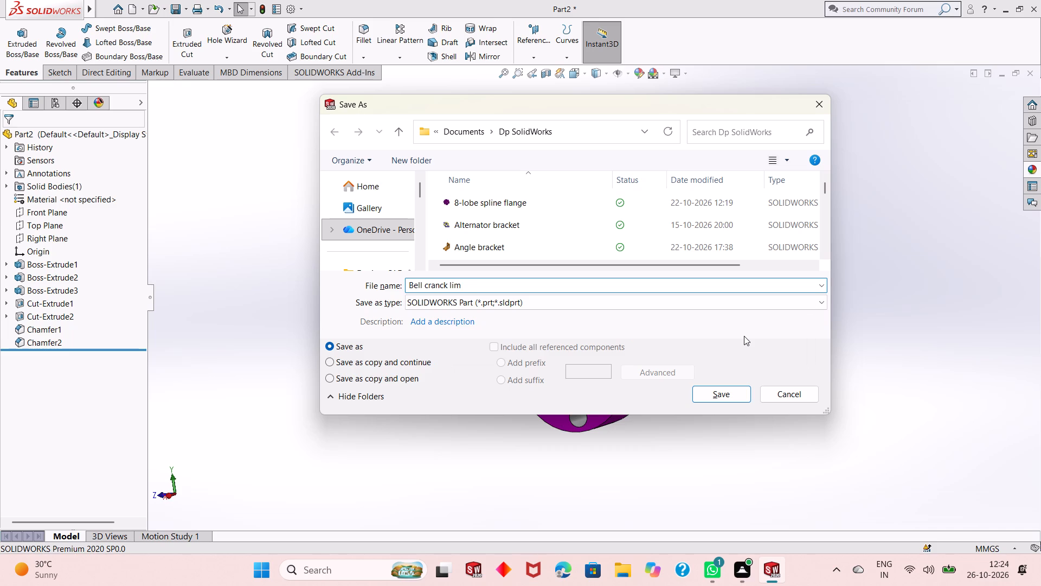
key("BackSpace")
type("nk")
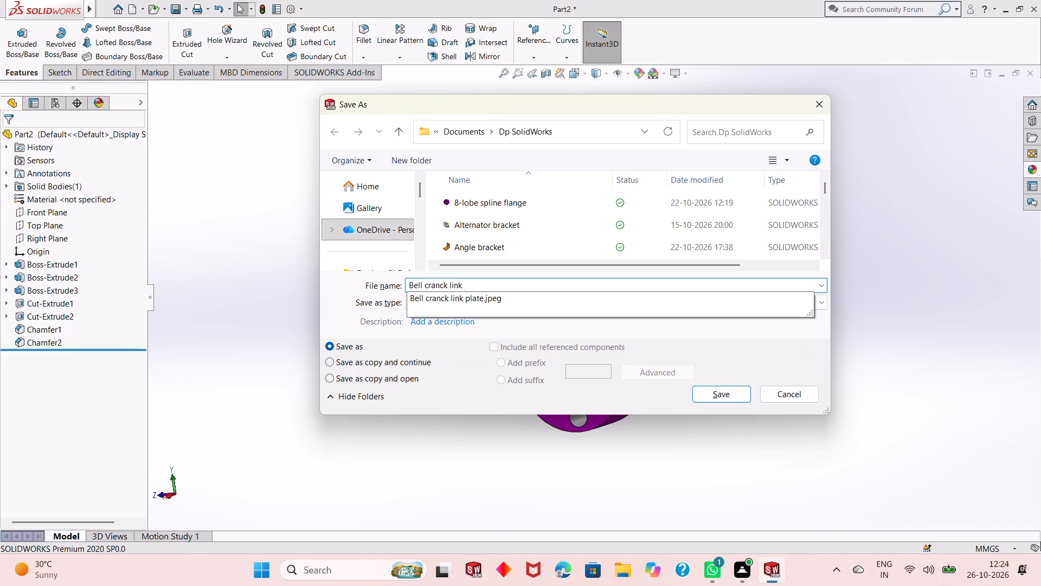
key("space")
type("pl")
type("ate")
key("Return")
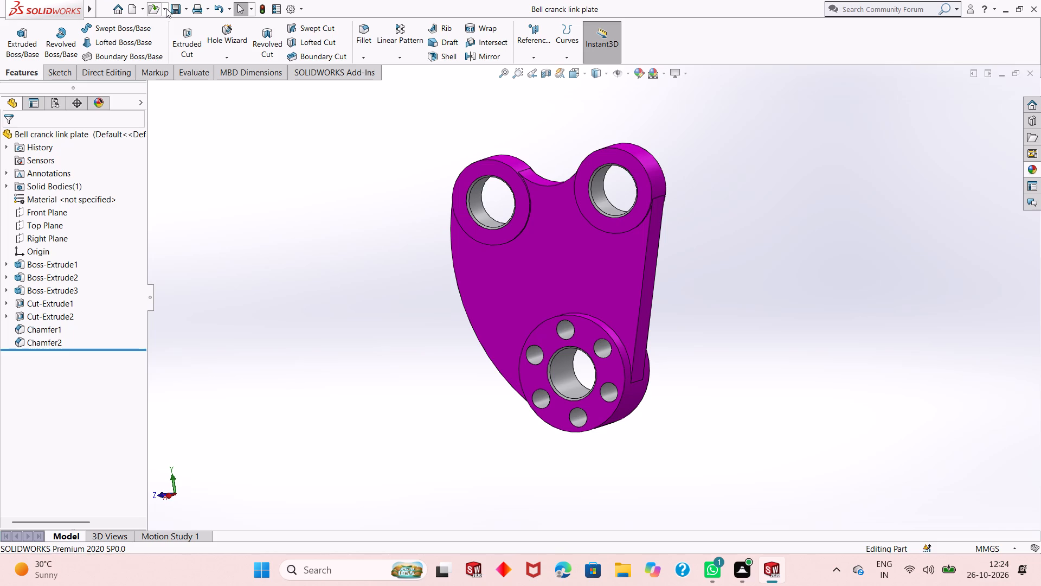
Save a copy of the part as an Adobe PDF under the same name, "Bell cranck link plate".
left_click(187, 12)
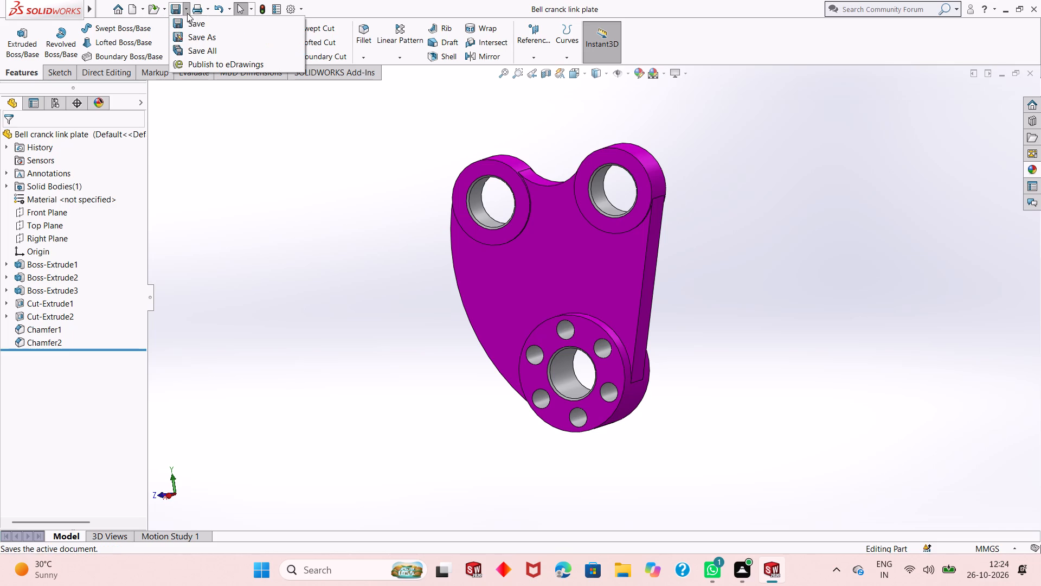
left_click(184, 33)
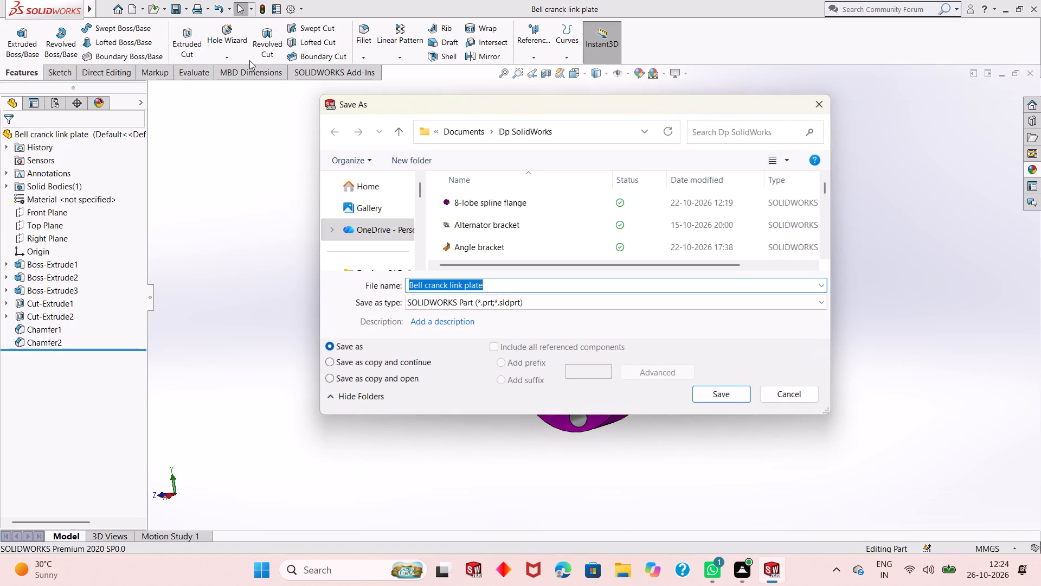
left_click(580, 302)
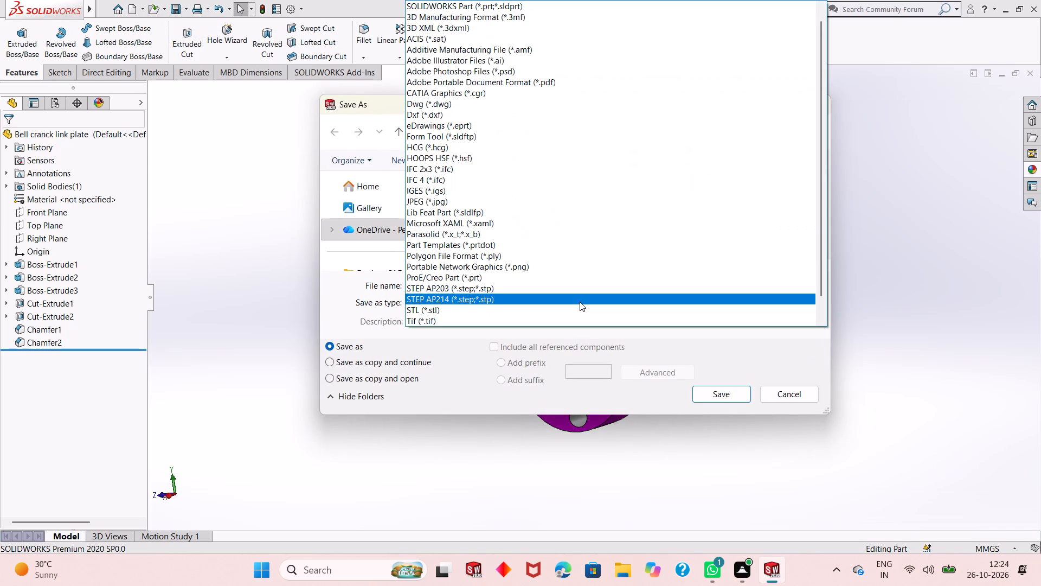
left_click(524, 80)
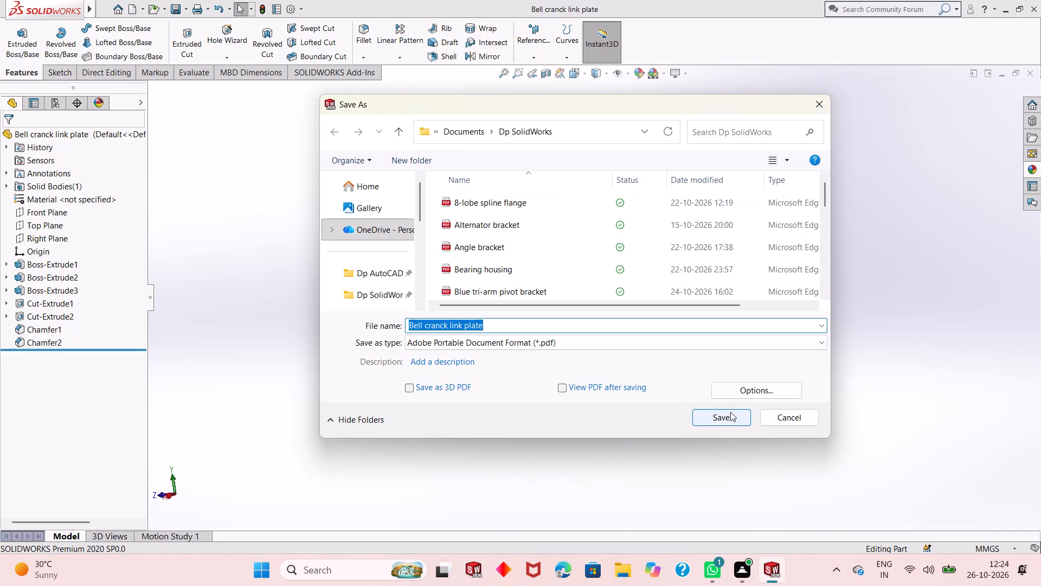
left_click(730, 412)
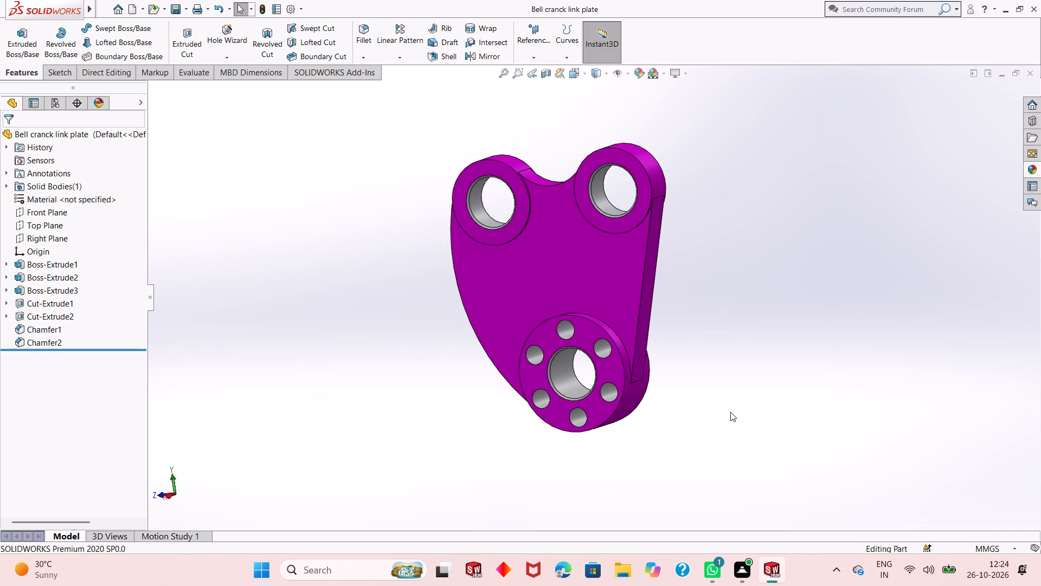
Examine the finished link plate's front and back faces, bosses and holes from different angles.
scroll(564, 256, "up", 1)
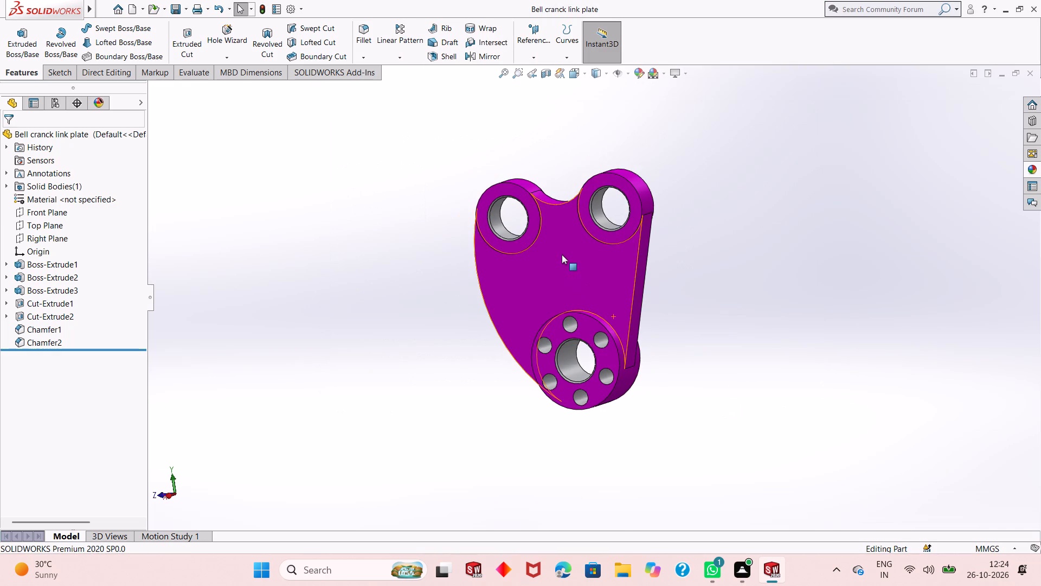
scroll(562, 254, "down", 2)
middle_click(576, 259)
middle_click_drag(576, 260, 383, 276)
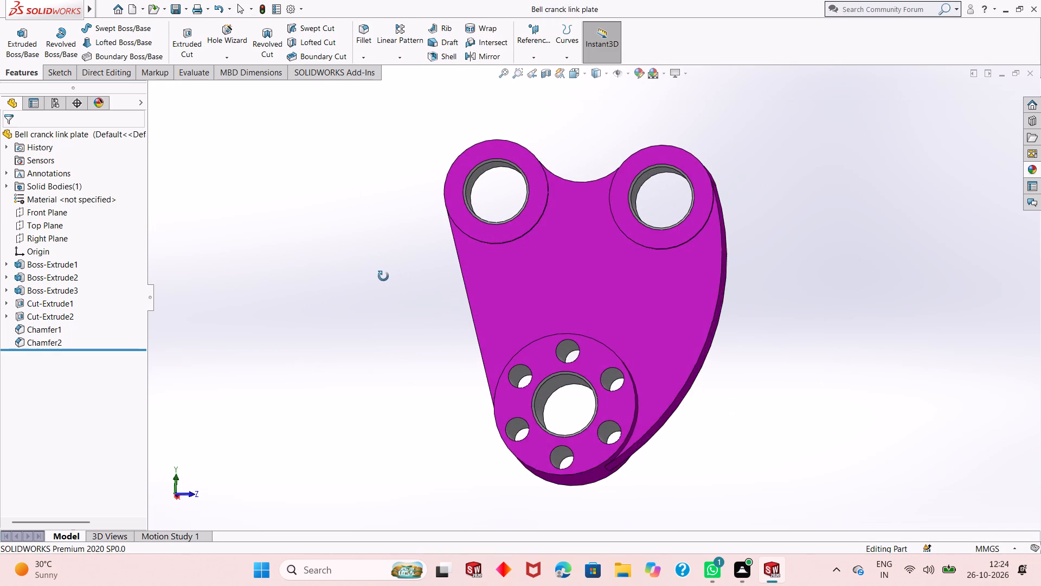
middle_click_drag(383, 276, 629, 276)
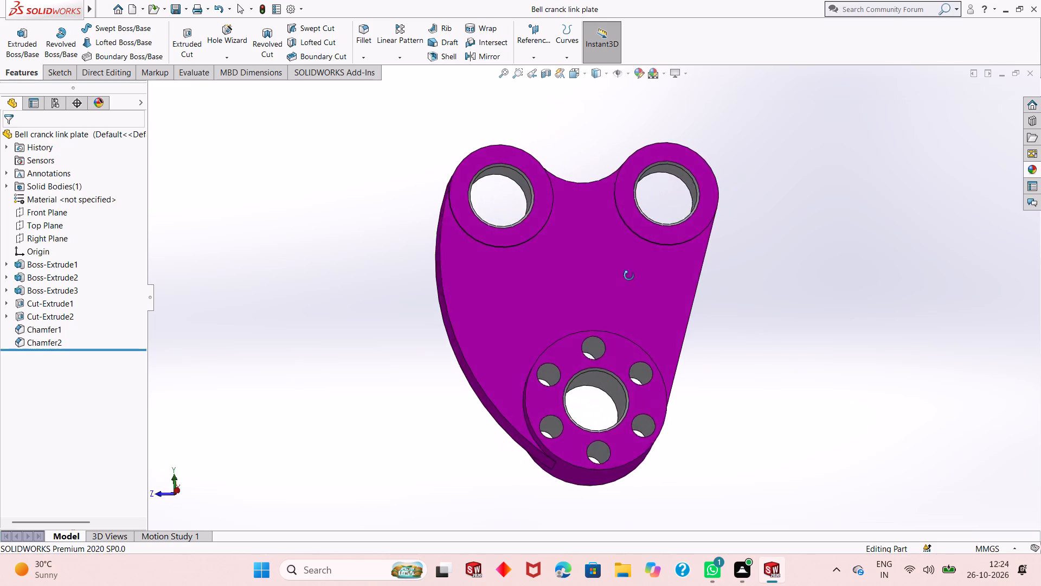
middle_click_drag(629, 276, 566, 310)
scroll(566, 310, "down", 1)
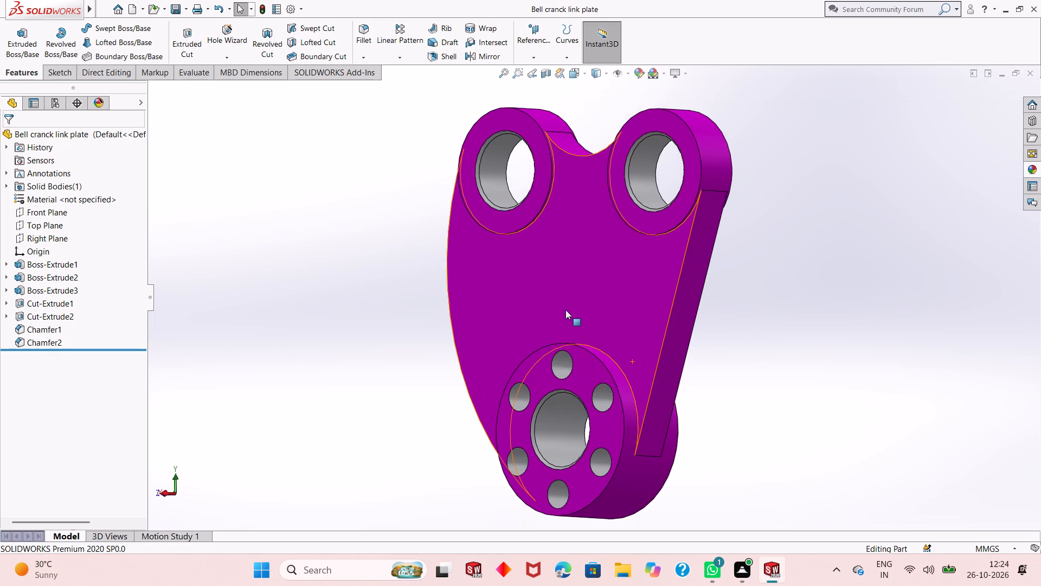
scroll(566, 310, "up", 1)
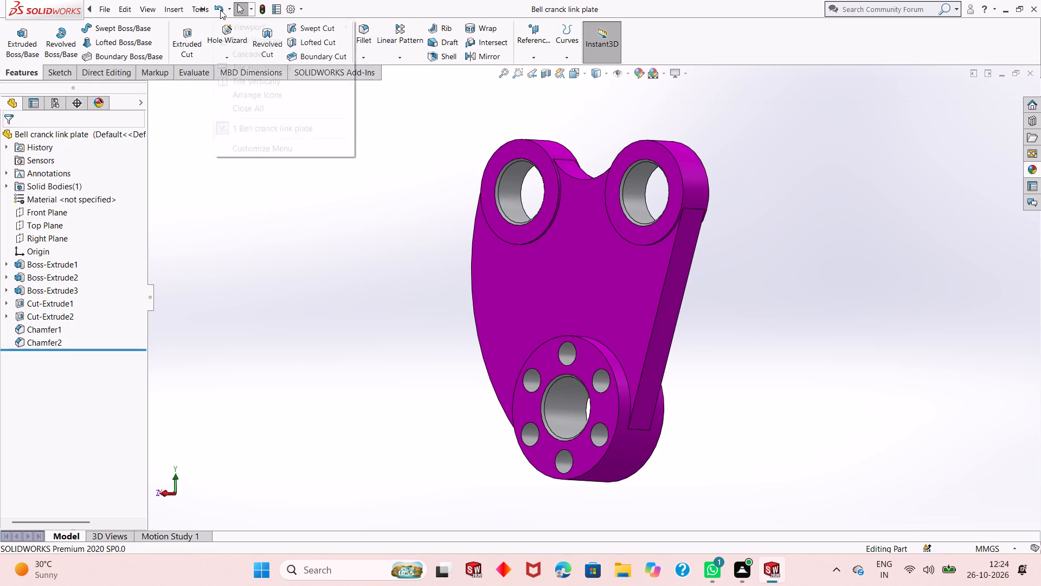
left_click(449, 168)
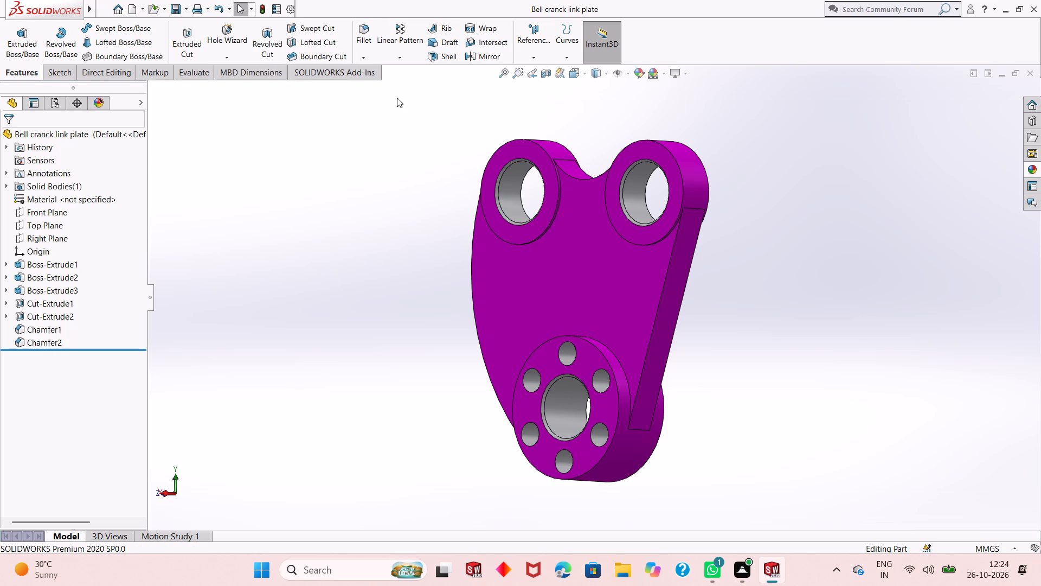
left_click(318, 8)
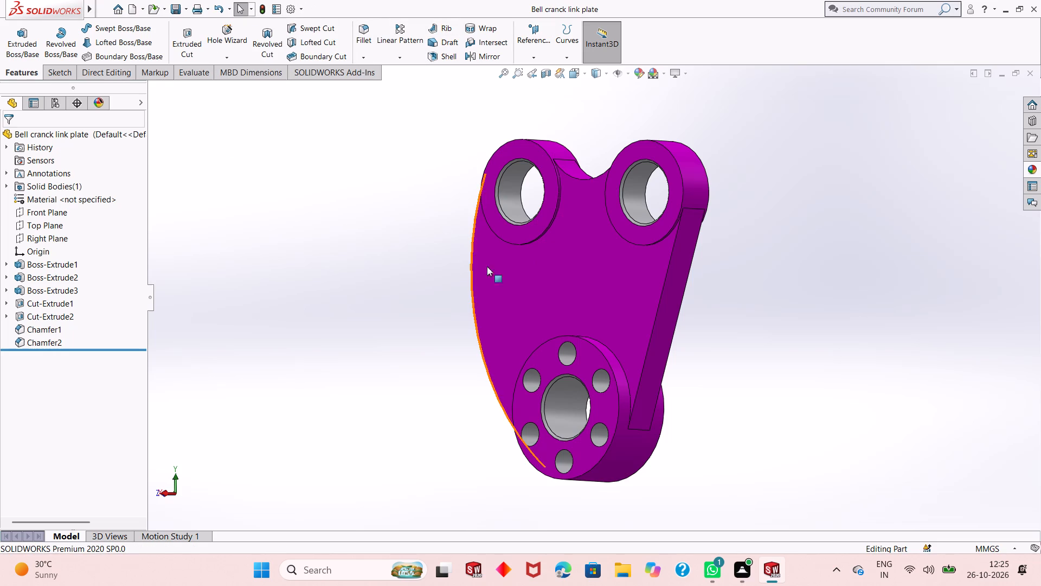
middle_click_drag(525, 295, 546, 320)
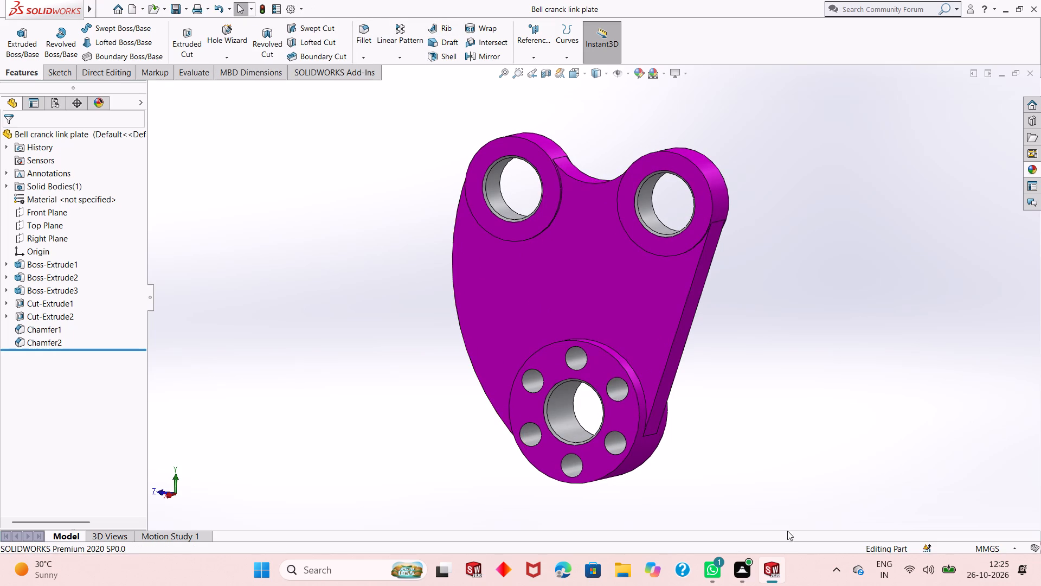